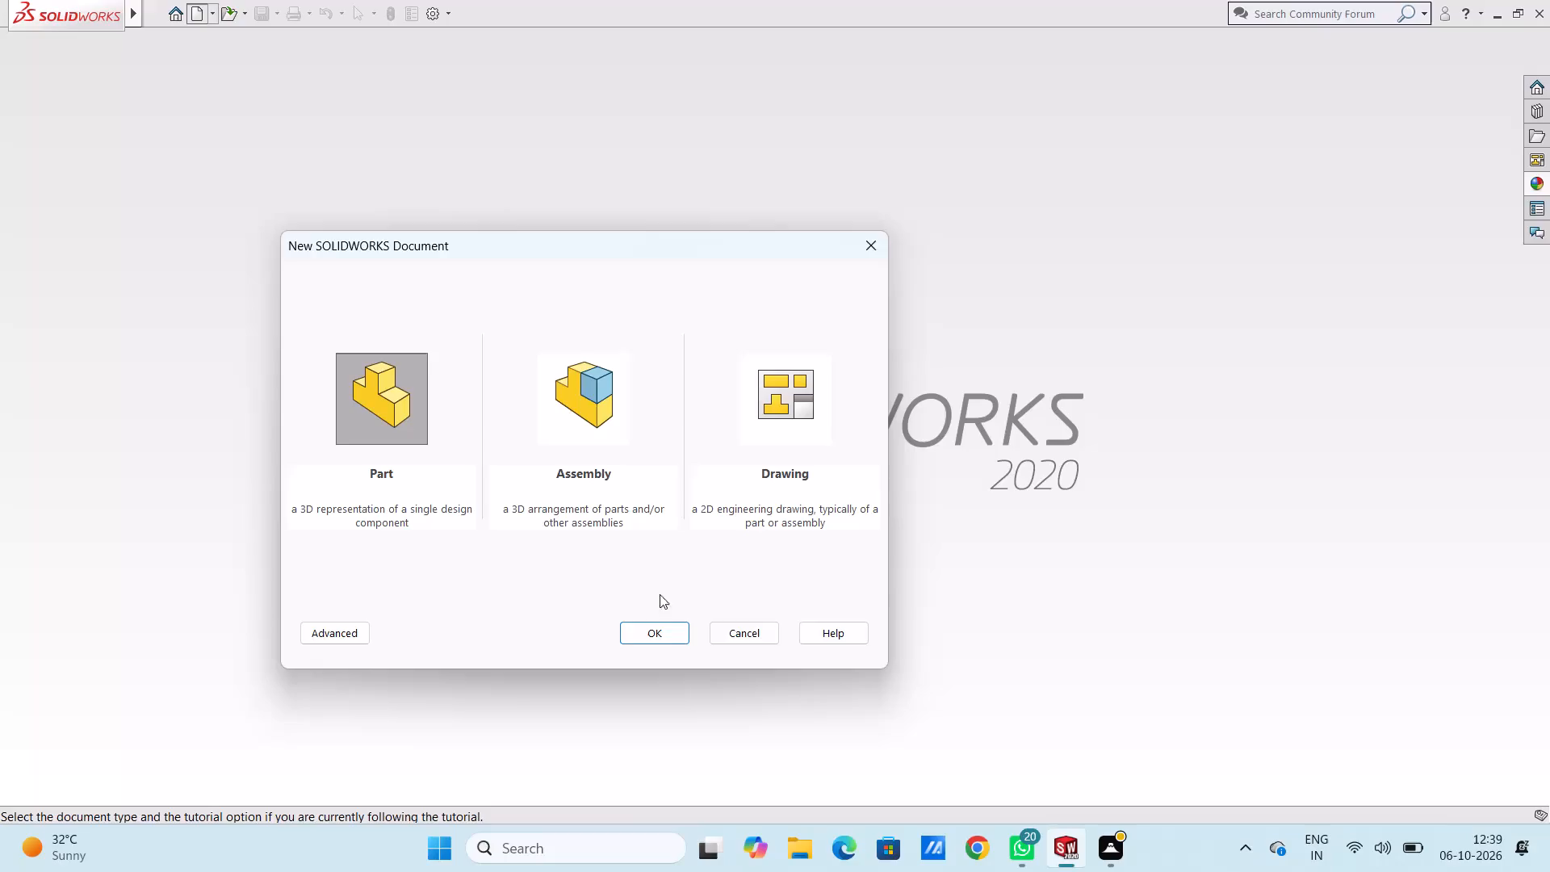
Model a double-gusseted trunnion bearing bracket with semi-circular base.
Create a new part document.
{"action": "left_click", "coordinate": [667, 623]}
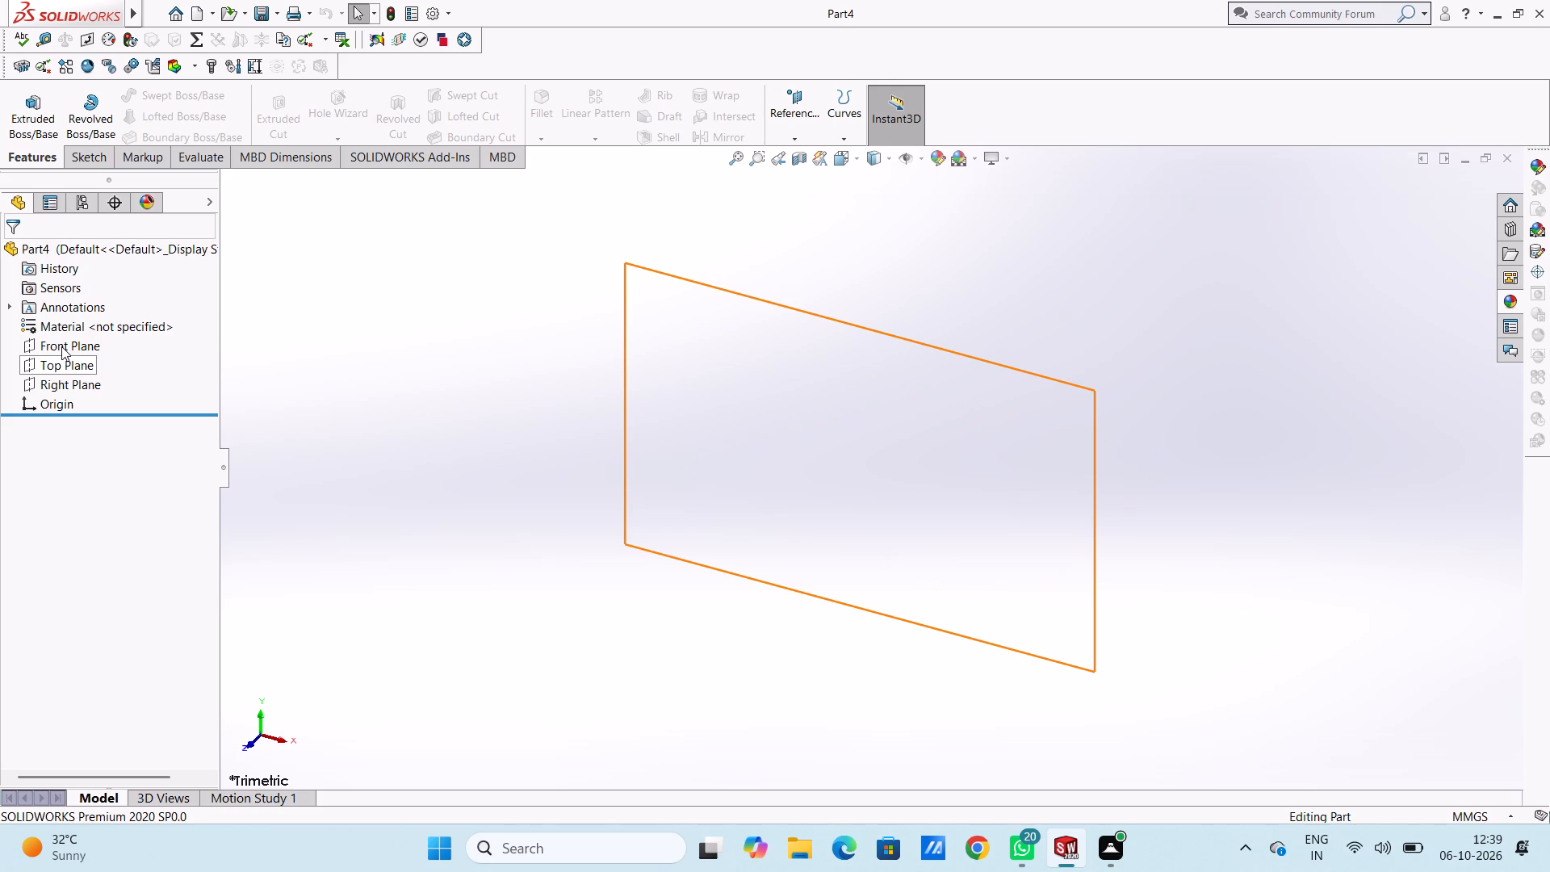
Start a new sketch on the Front Plane.
{"action": "left_click", "coordinate": [61, 346]}
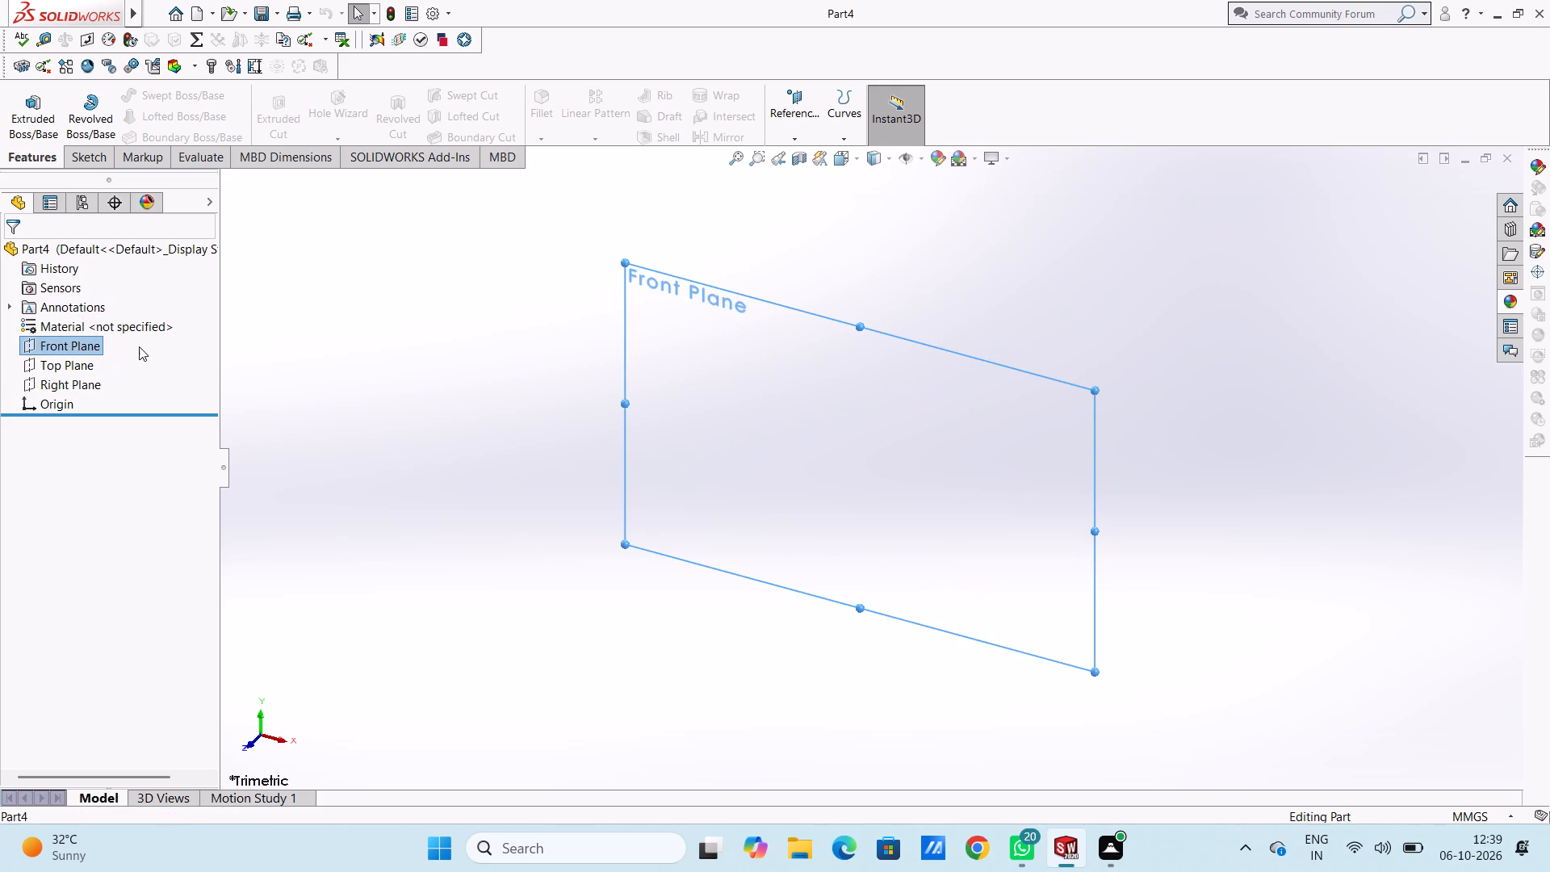
{"action": "left_click", "coordinate": [139, 346]}
{"action": "left_click", "coordinate": [94, 341]}
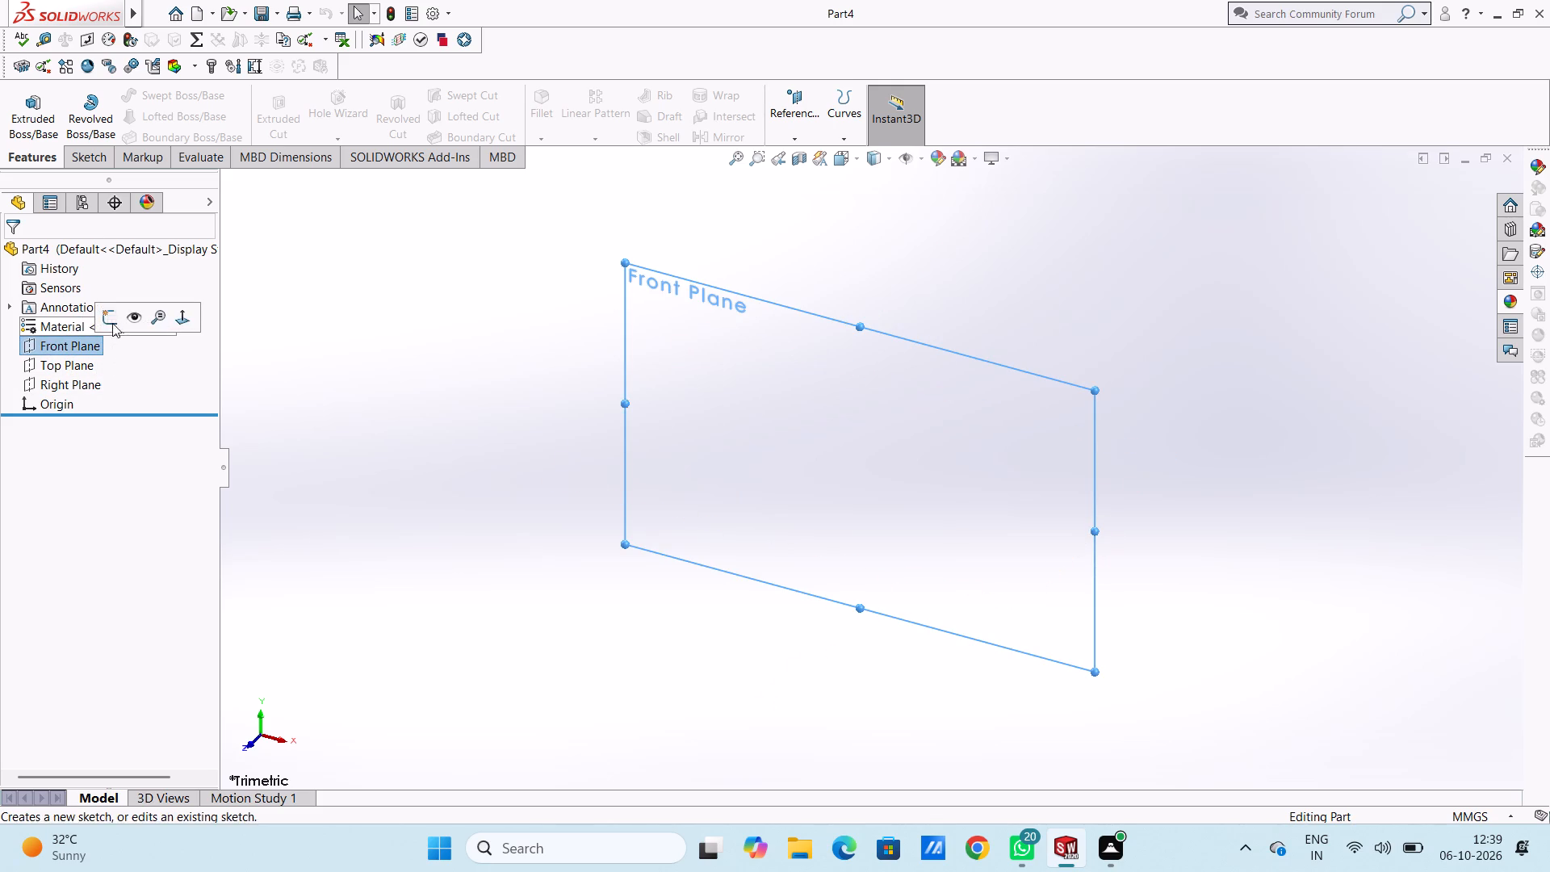
{"action": "left_click", "coordinate": [114, 320]}
{"action": "left_click", "coordinate": [421, 382]}
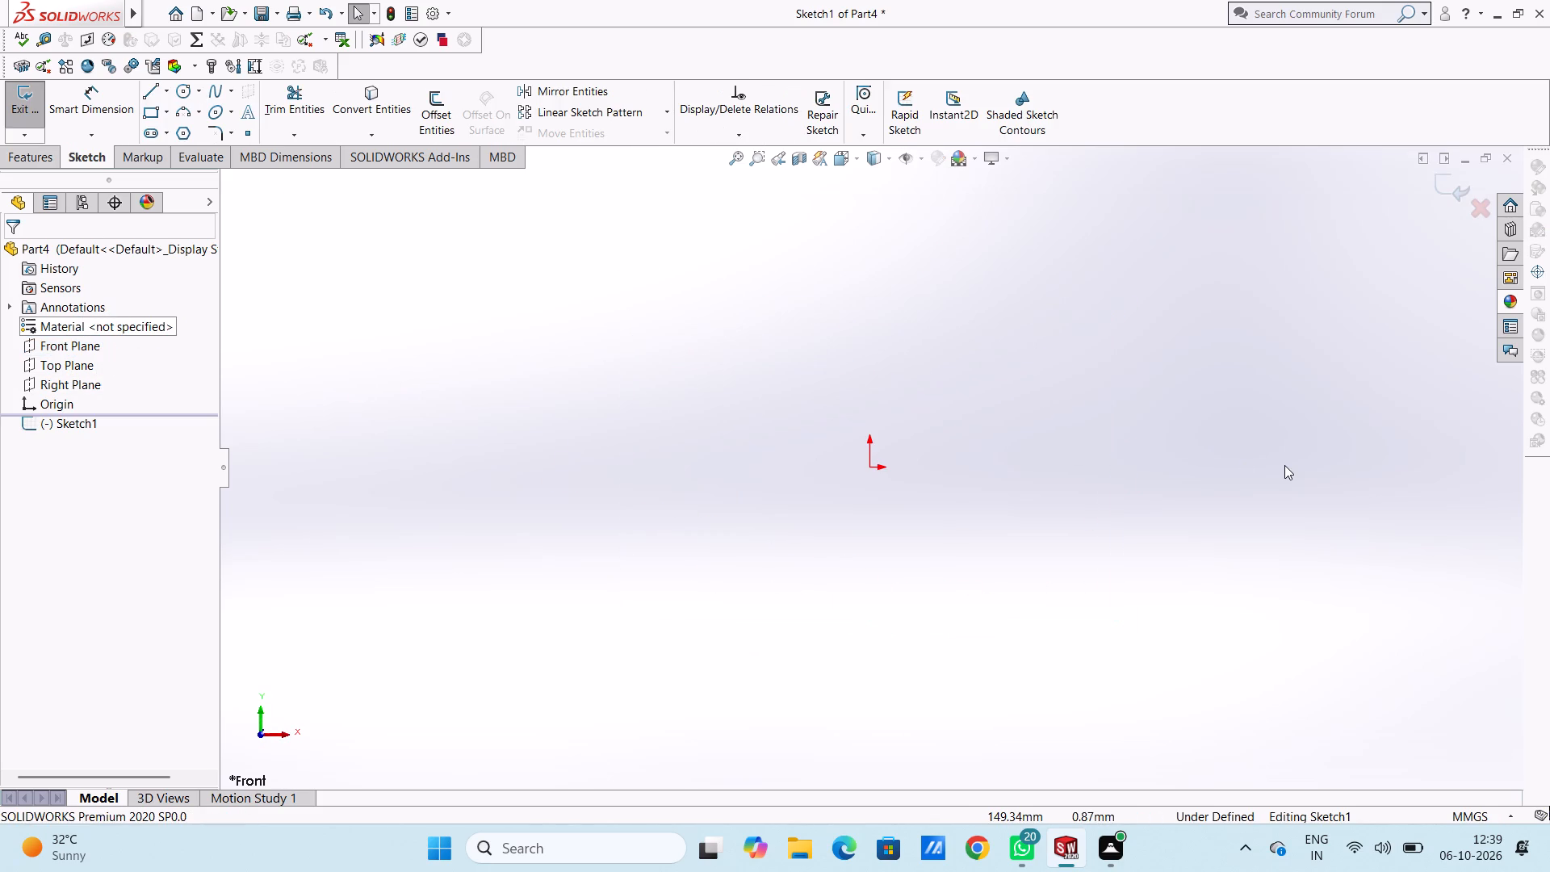
Sketch a center rectangle at the origin, 66 mm high and 20 mm wide.
{"action": "scroll", "coordinate": [1307, 491], "scroll_direction": "down", "scroll_amount": 1}
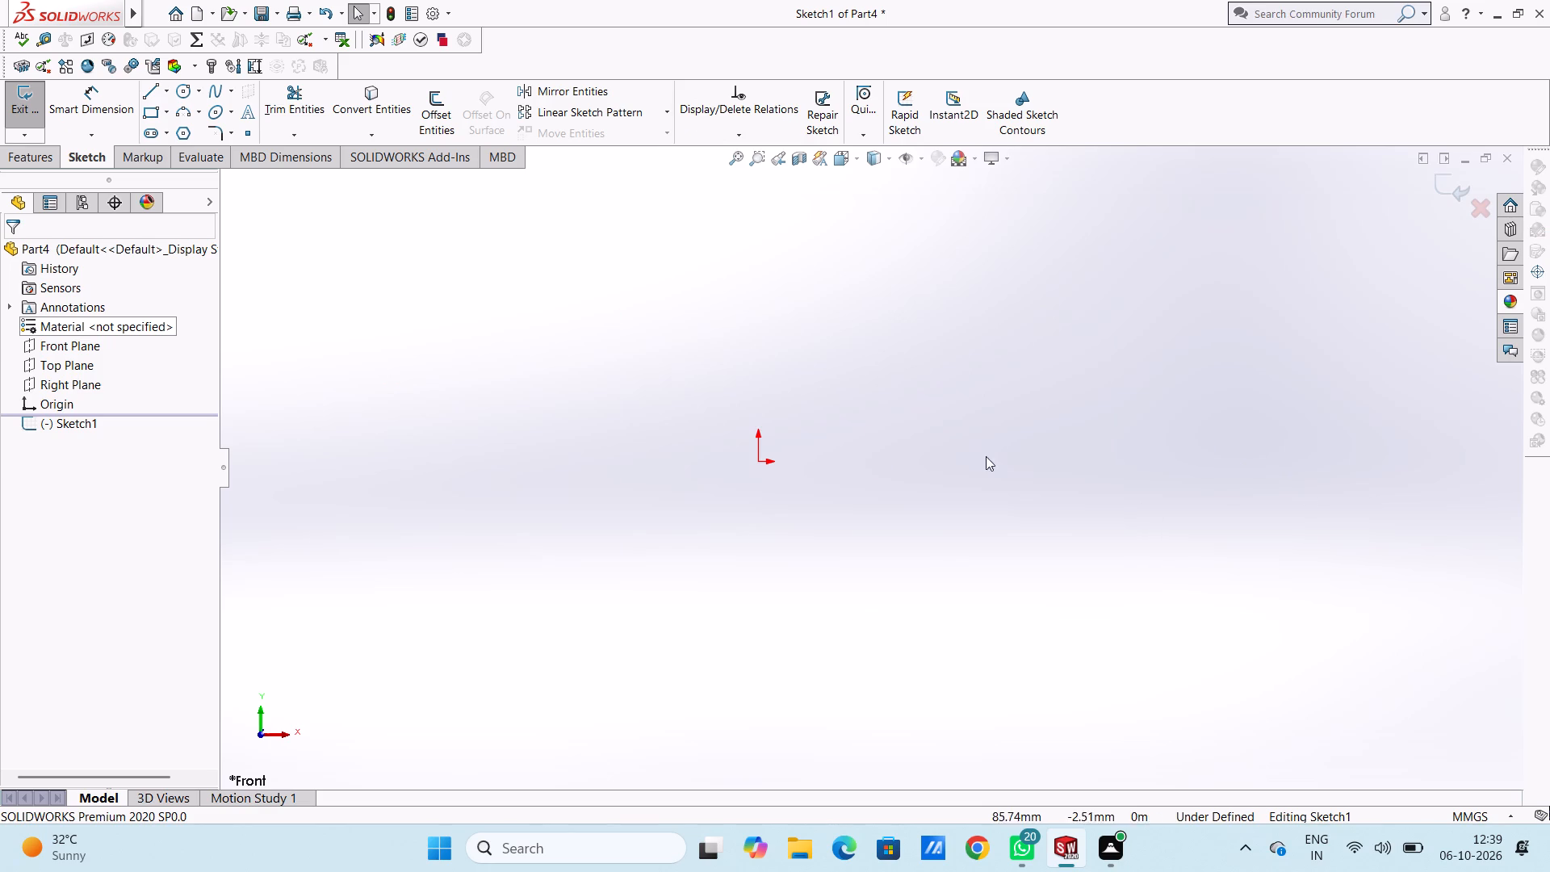
{"action": "scroll", "coordinate": [823, 390], "scroll_direction": "up", "scroll_amount": 1}
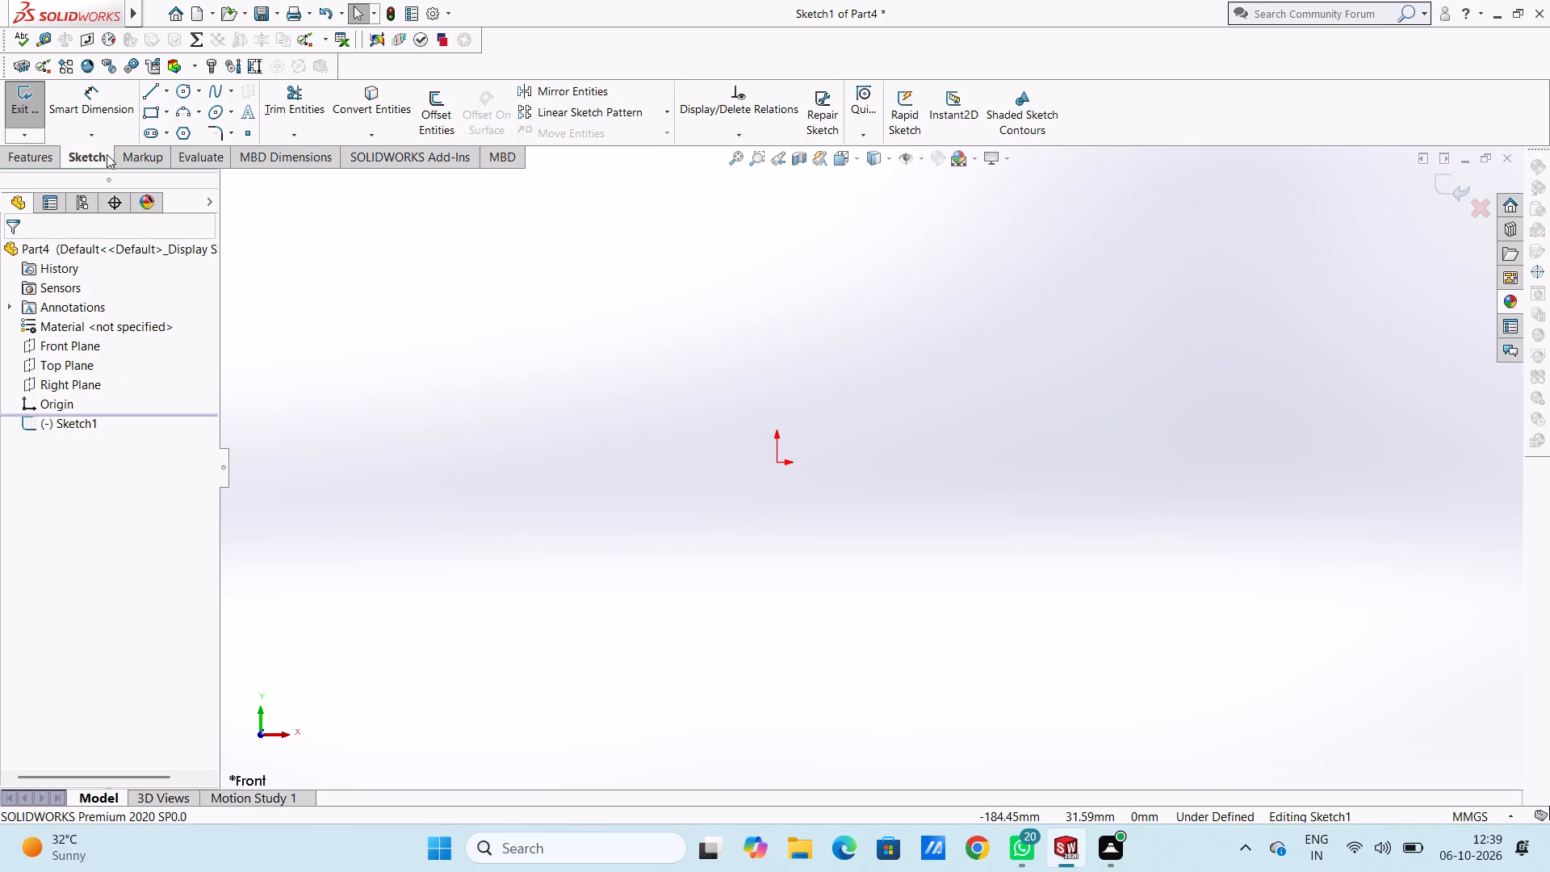
{"action": "left_click", "coordinate": [168, 114]}
{"action": "left_click", "coordinate": [158, 159]}
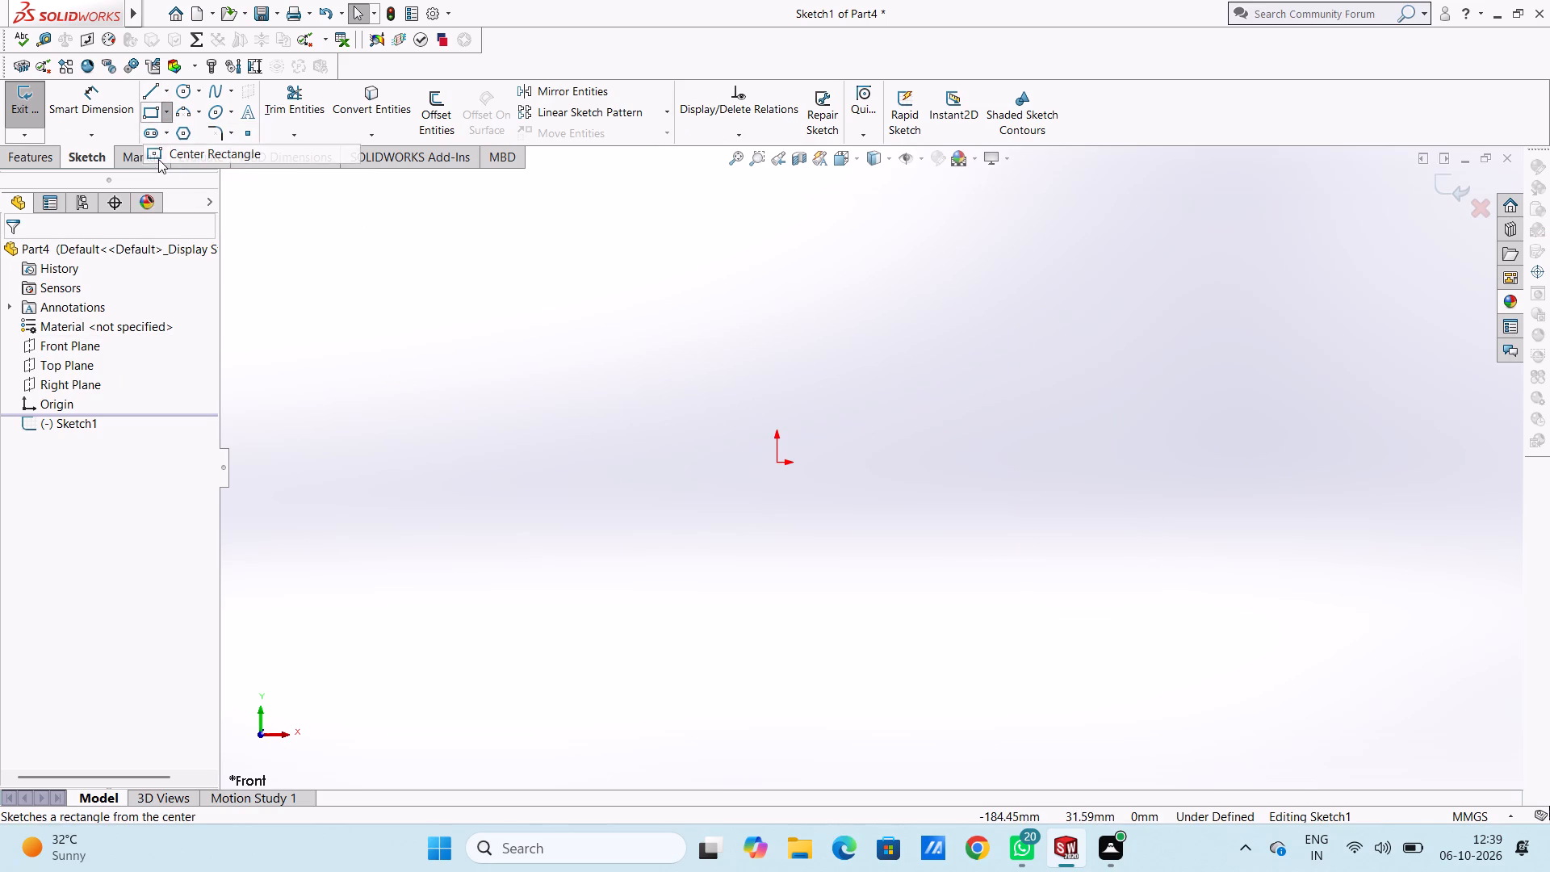
{"action": "left_click", "coordinate": [777, 464]}
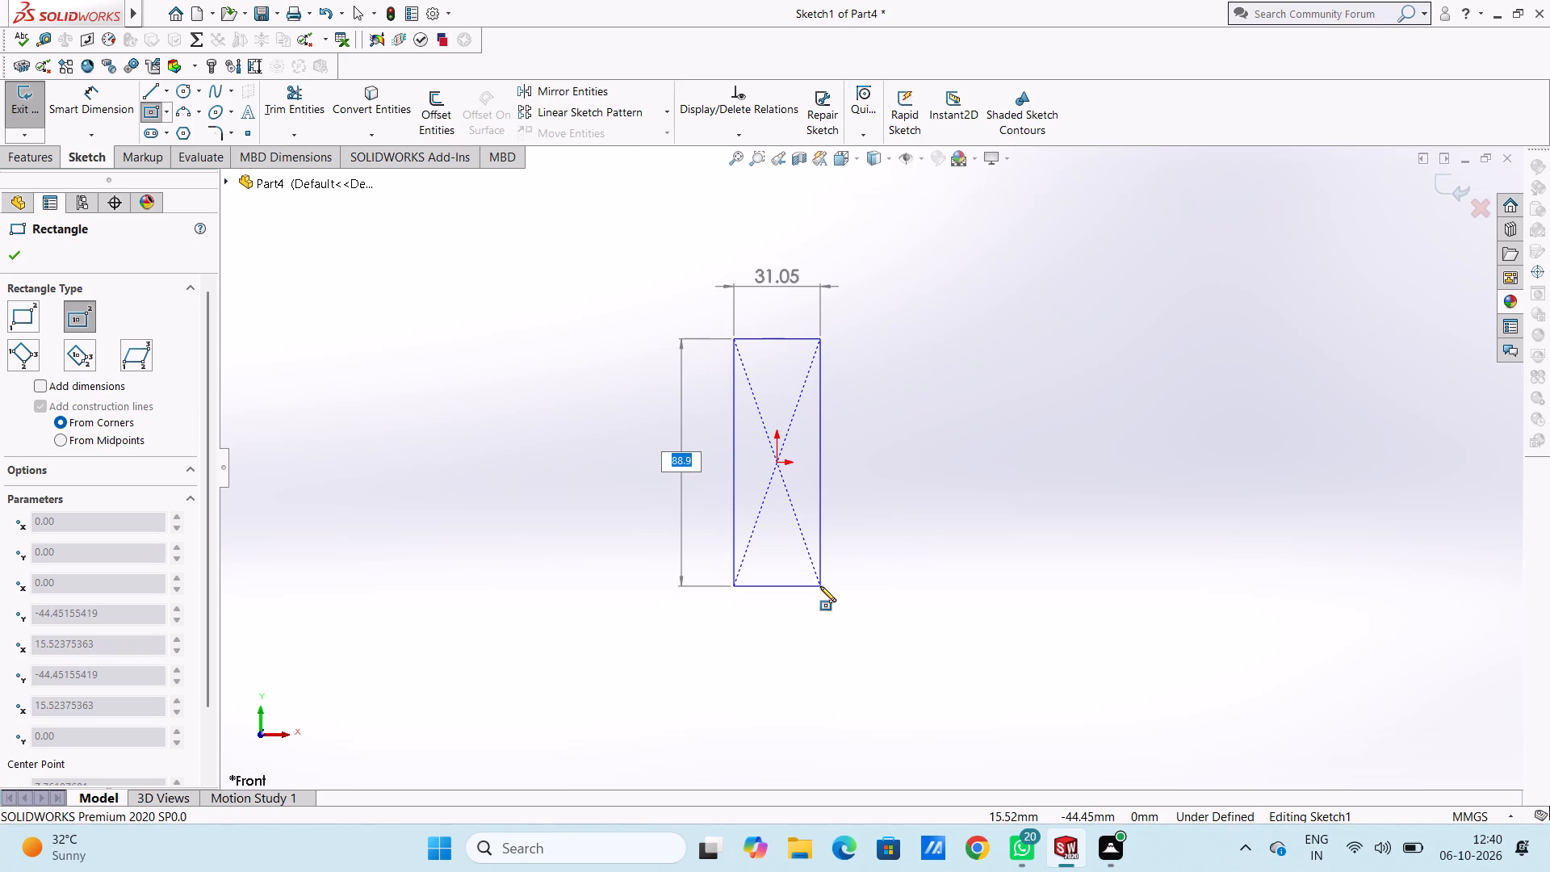
{"action": "type", "text": "66"}
{"action": "key", "text": "Return"}
{"action": "type", "text": "20"}
{"action": "key", "text": "Return"}
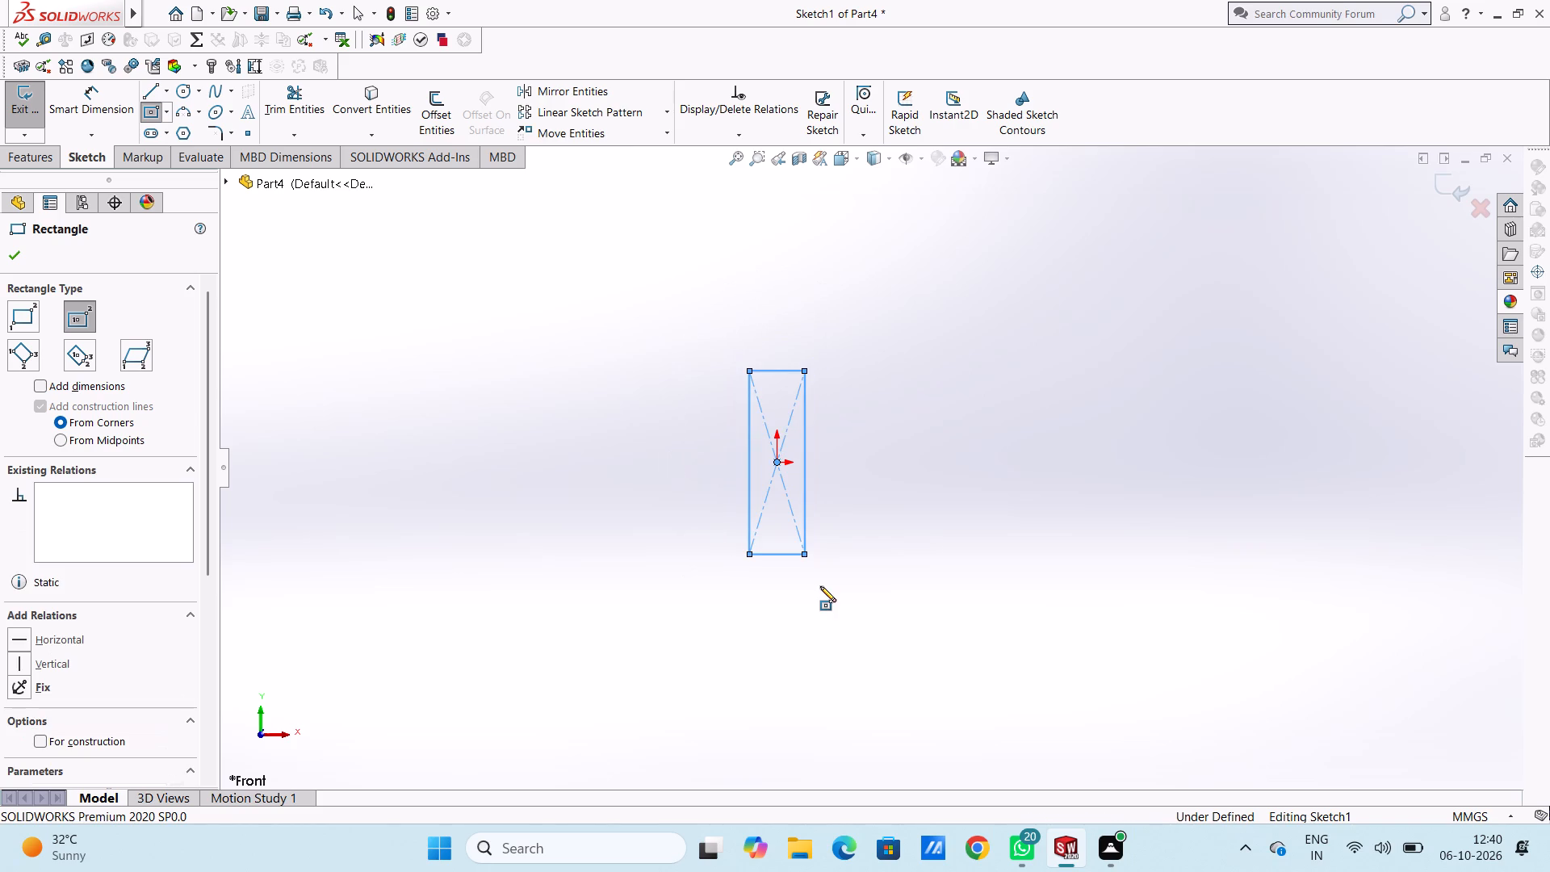
{"action": "left_click", "coordinate": [12, 251]}
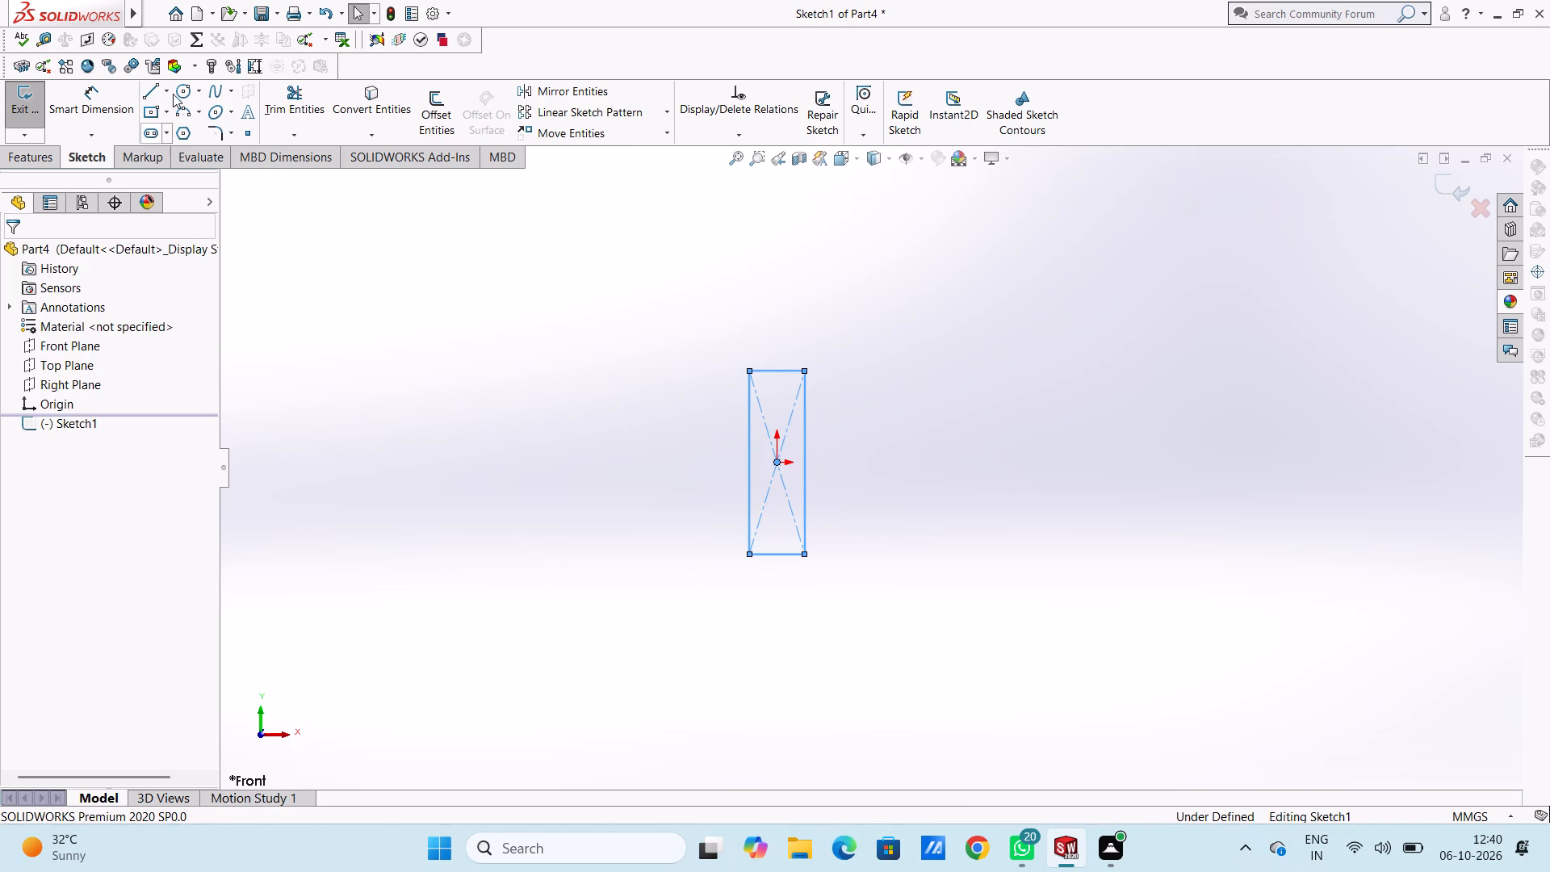
Add driving dimensions to the rectangle: 66 mm on its vertical side and 20 mm on its top edge.
{"action": "left_click", "coordinate": [116, 99]}
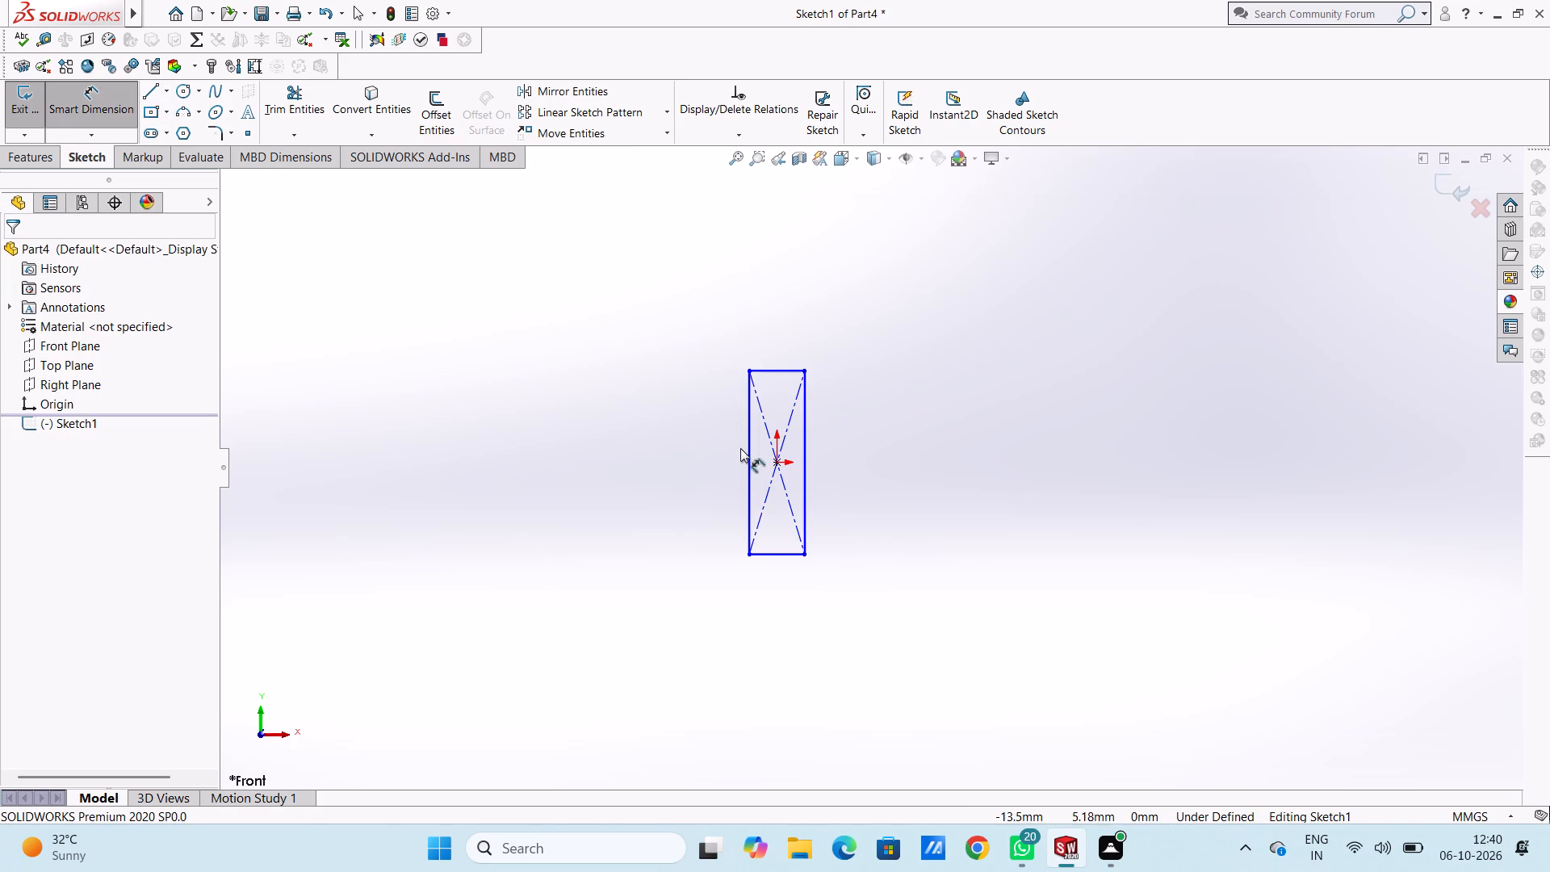
{"action": "left_click", "coordinate": [749, 455]}
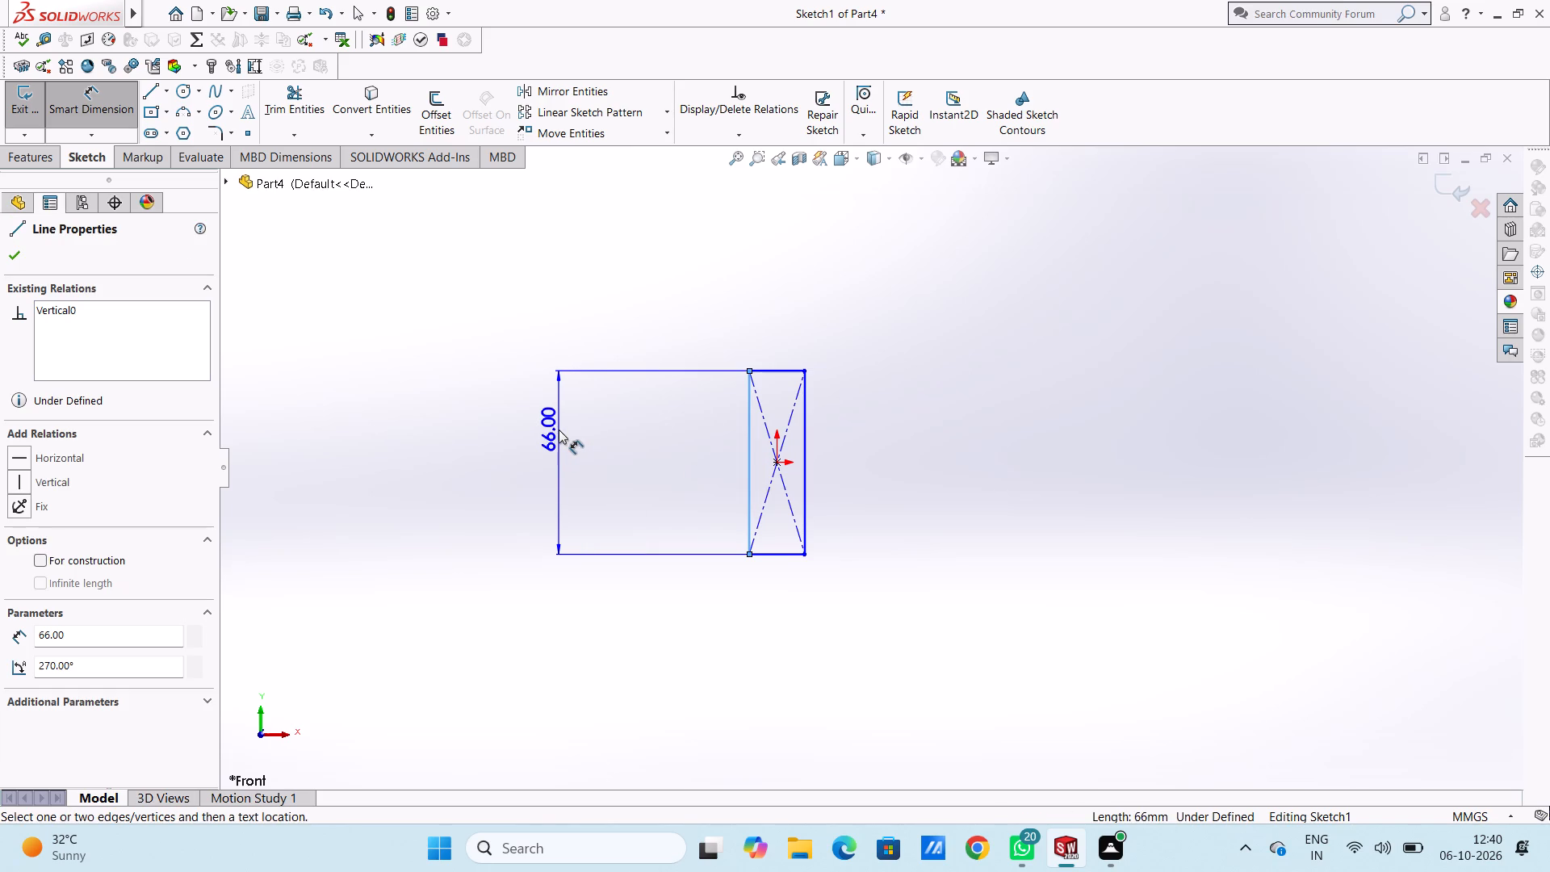
{"action": "left_click", "coordinate": [559, 430]}
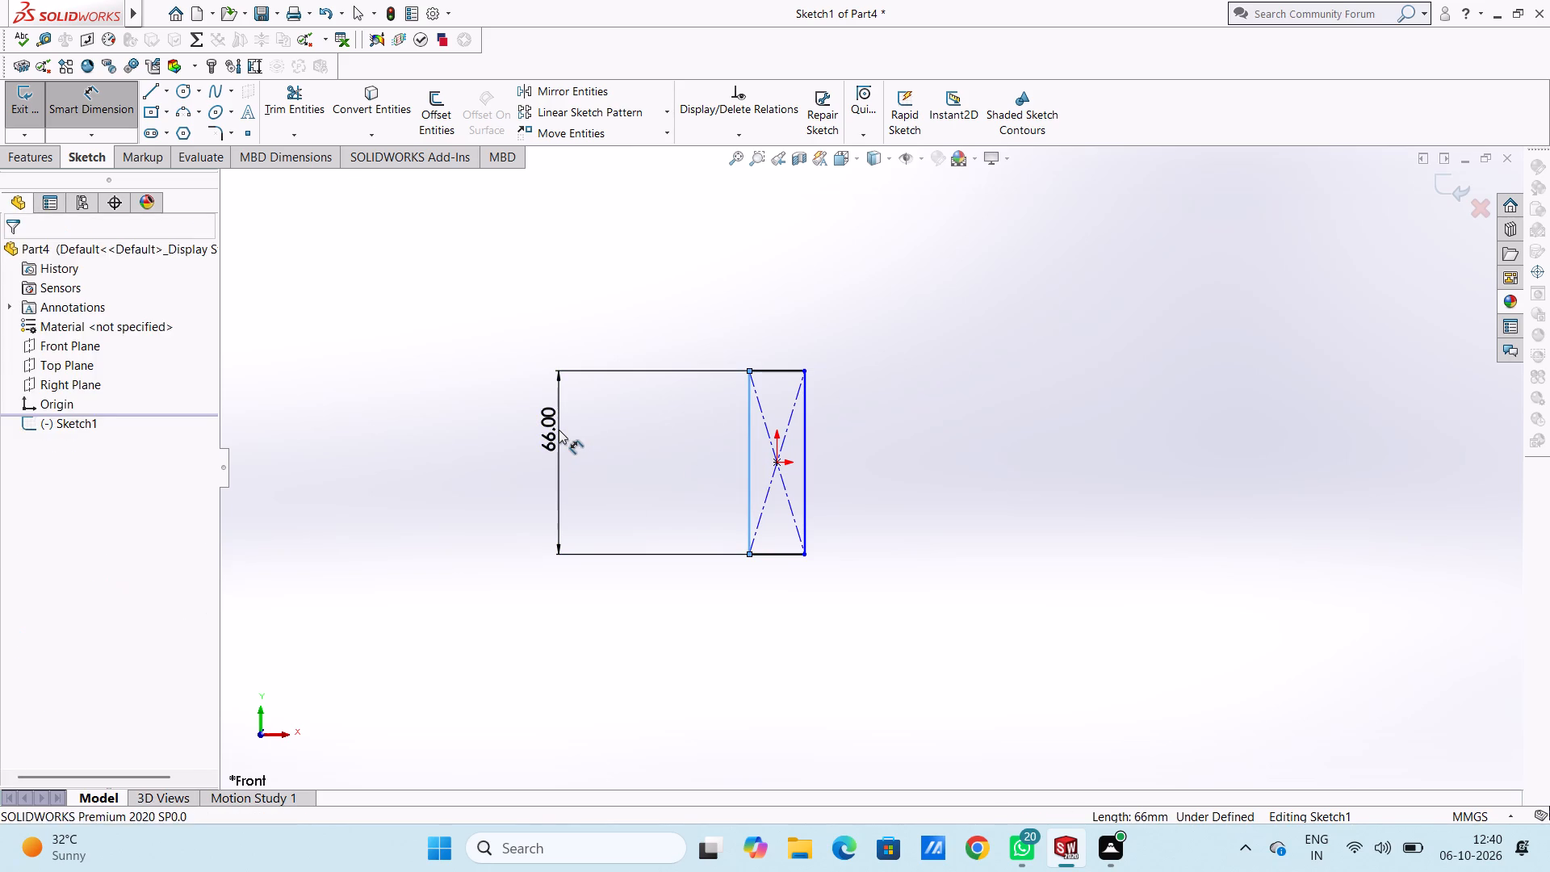
{"action": "left_click", "coordinate": [484, 405]}
{"action": "left_click", "coordinate": [480, 412]}
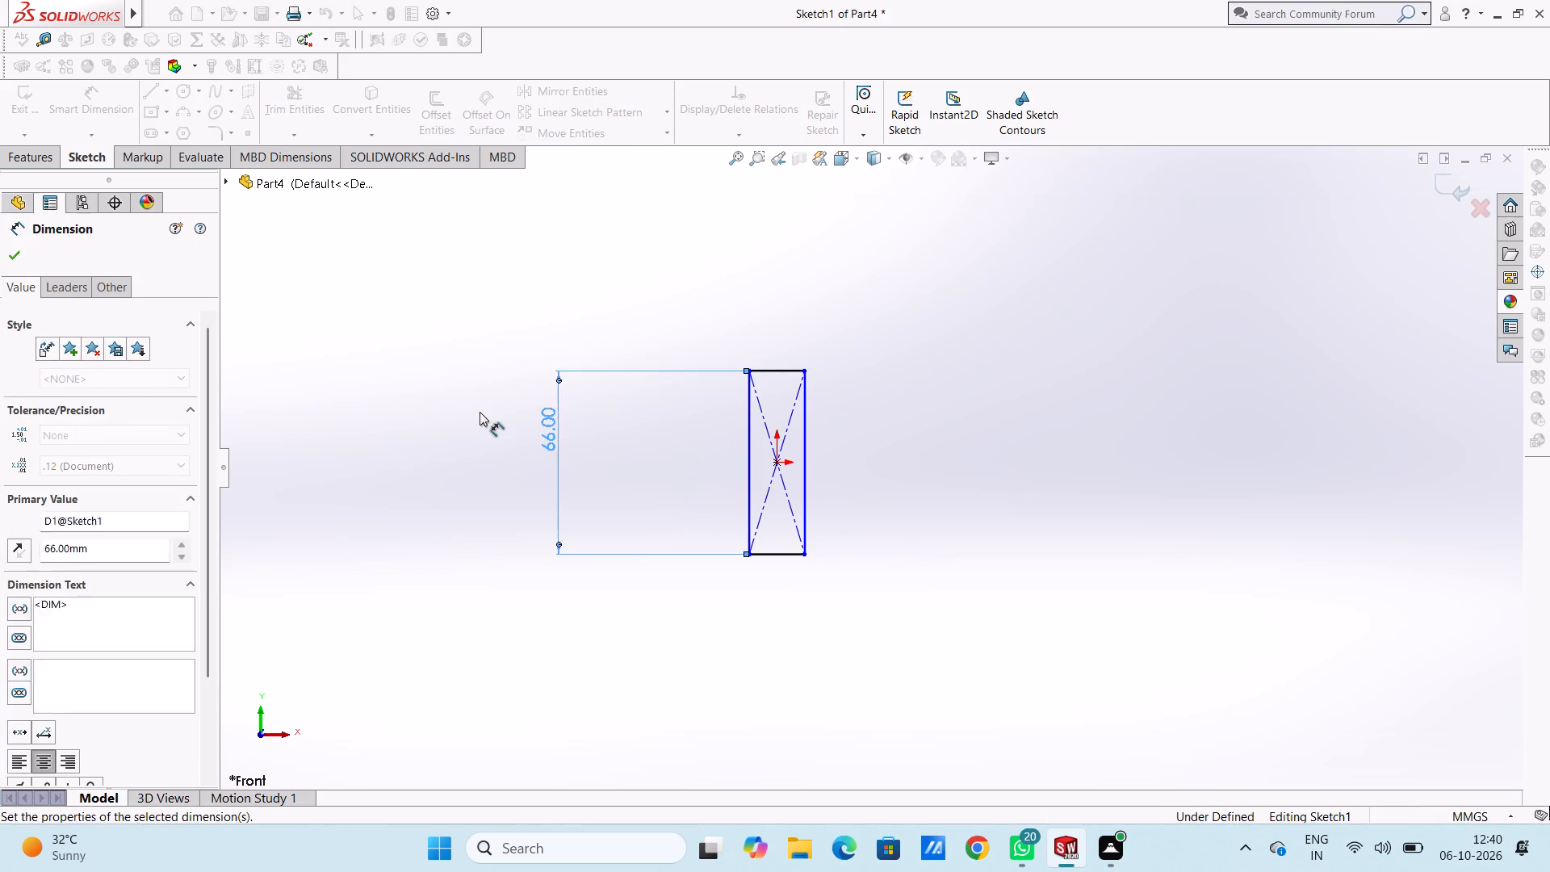
{"action": "left_click", "coordinate": [792, 372]}
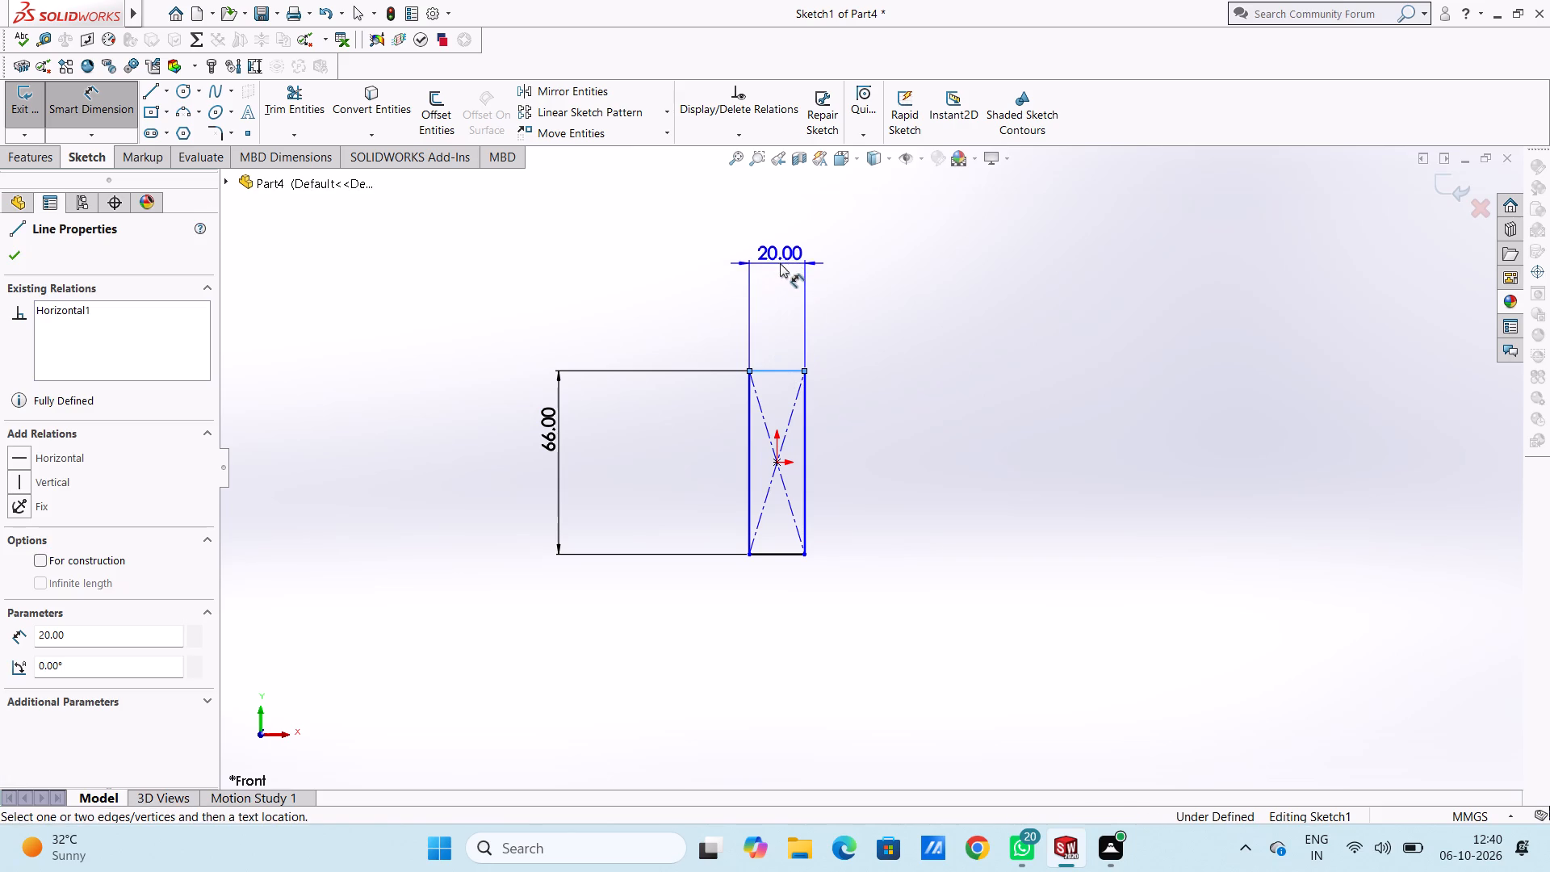
{"action": "left_click", "coordinate": [781, 252]}
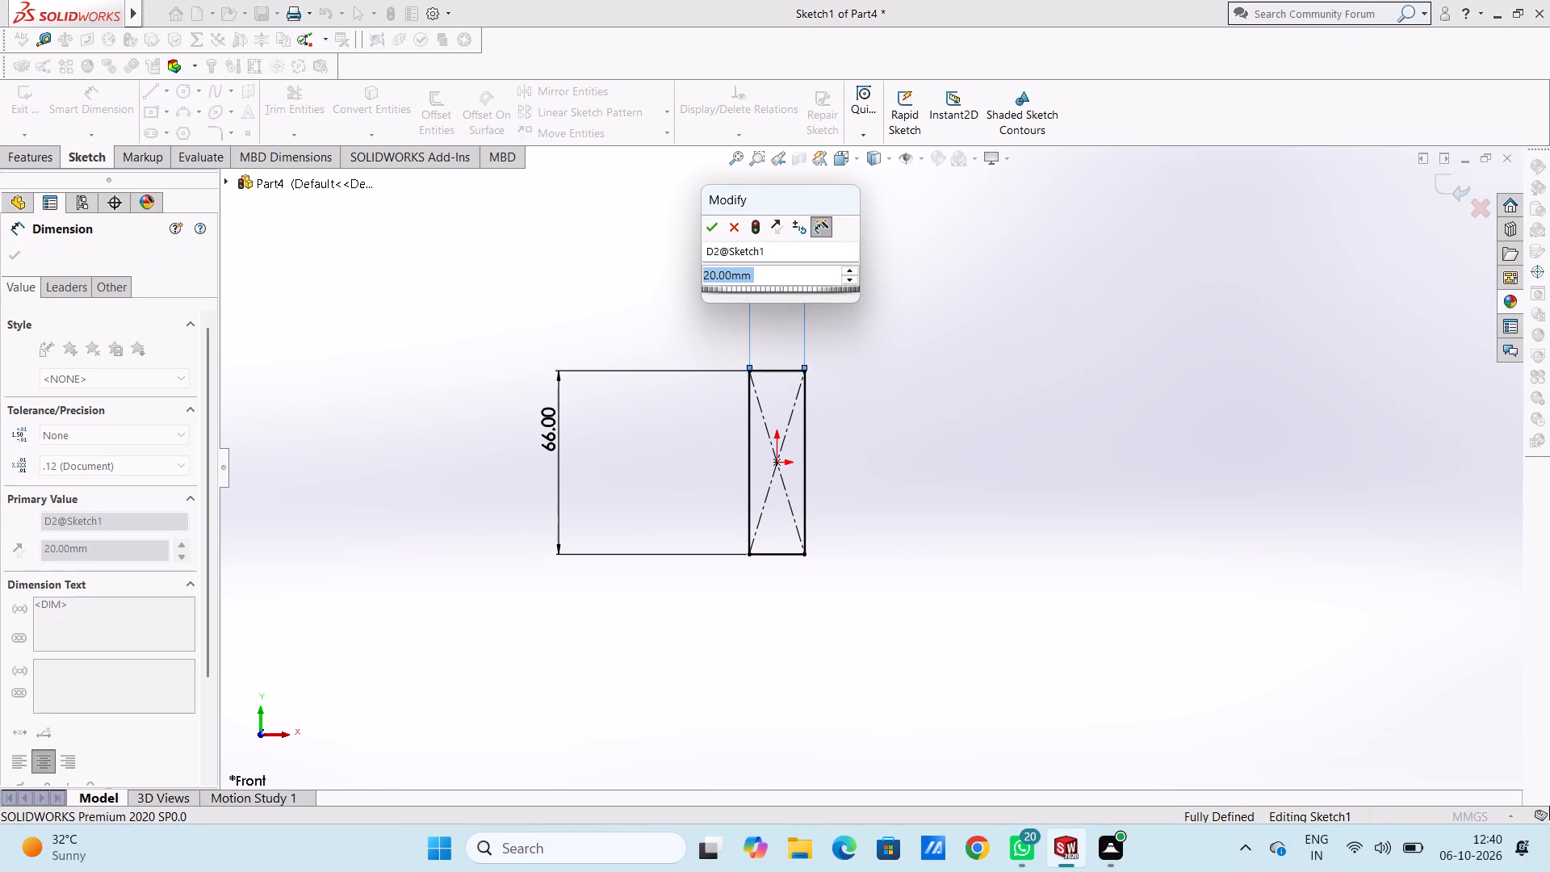
{"action": "left_click", "coordinate": [712, 229]}
{"action": "left_click", "coordinate": [678, 288]}
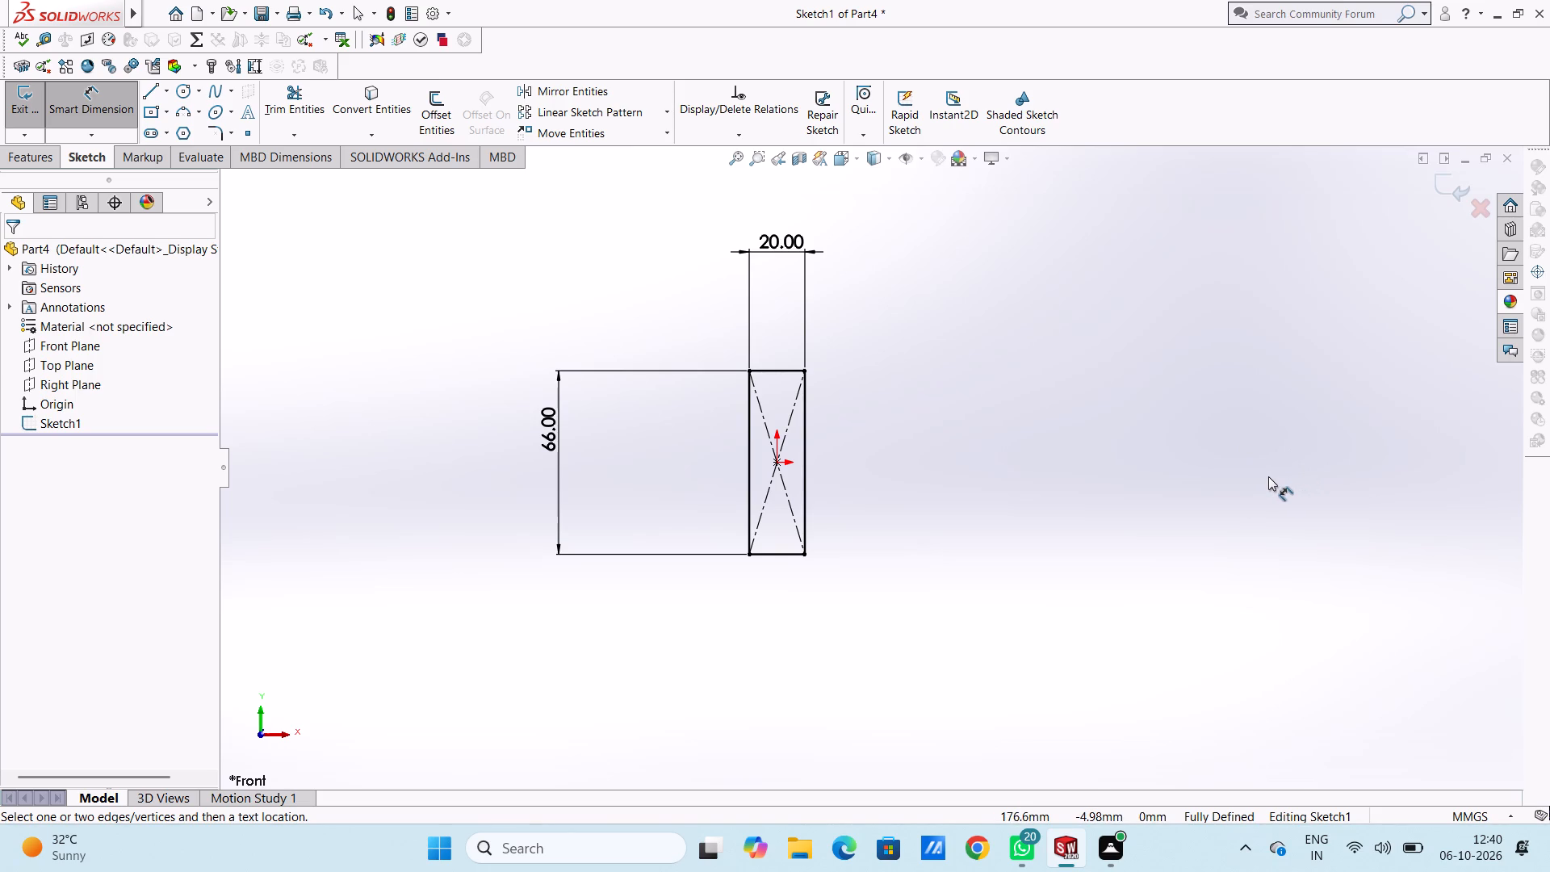
Extrude the rectangle as a blind boss to a depth of 120 mm.
{"action": "scroll", "coordinate": [1268, 476], "scroll_direction": "up", "scroll_amount": 1}
{"action": "middle_click_drag", "start_coordinate": [1215, 471], "coordinate": [1159, 508]}
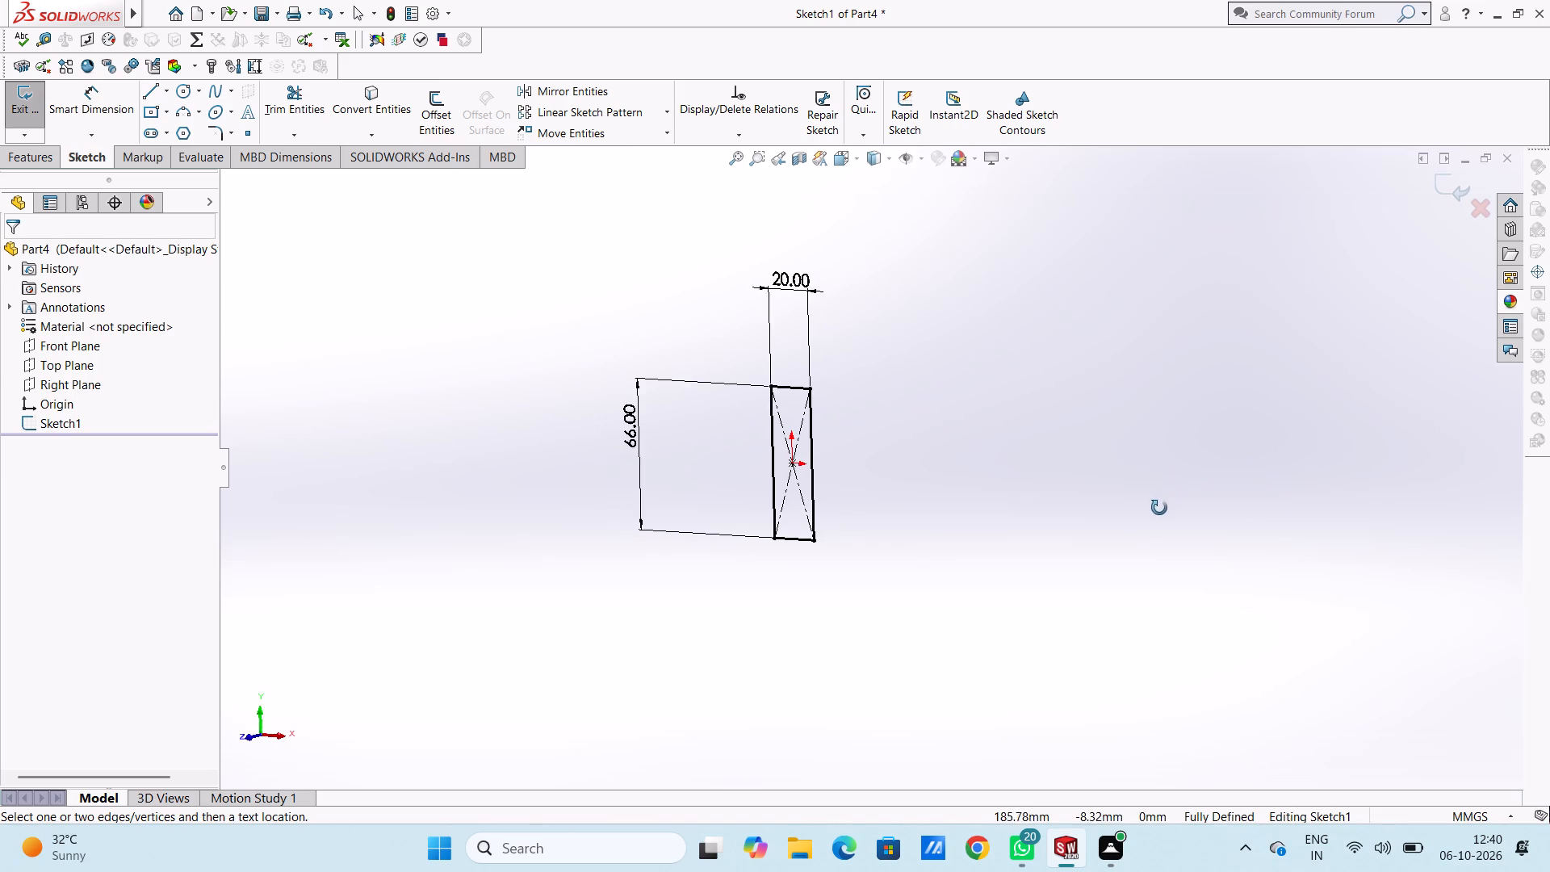
{"action": "middle_click_drag", "start_coordinate": [1159, 508], "coordinate": [1160, 509]}
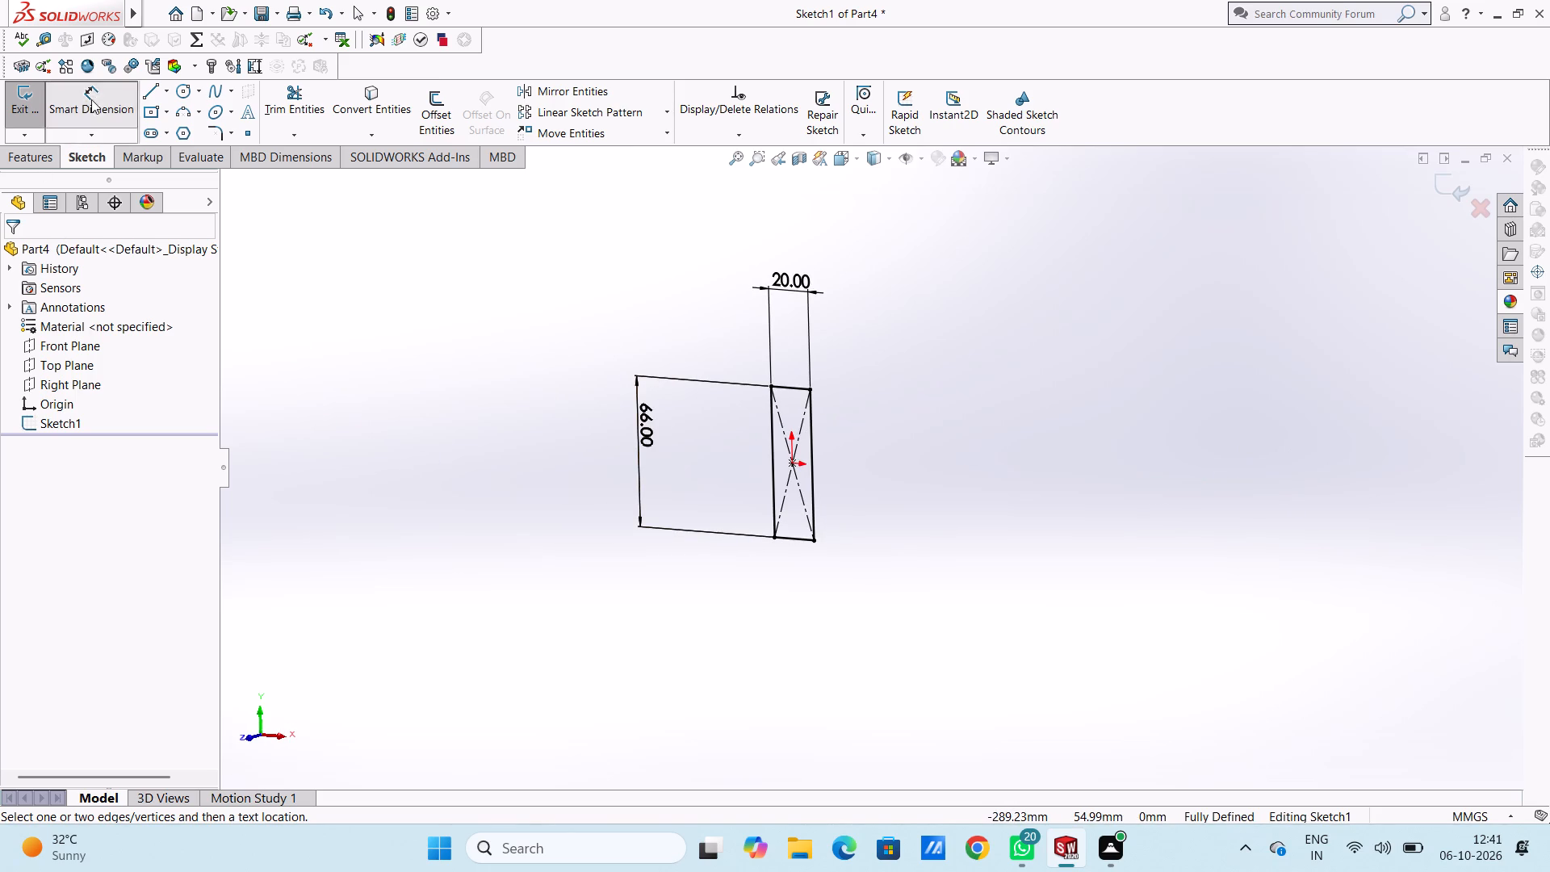
{"action": "left_click", "coordinate": [91, 99]}
{"action": "left_click", "coordinate": [35, 161]}
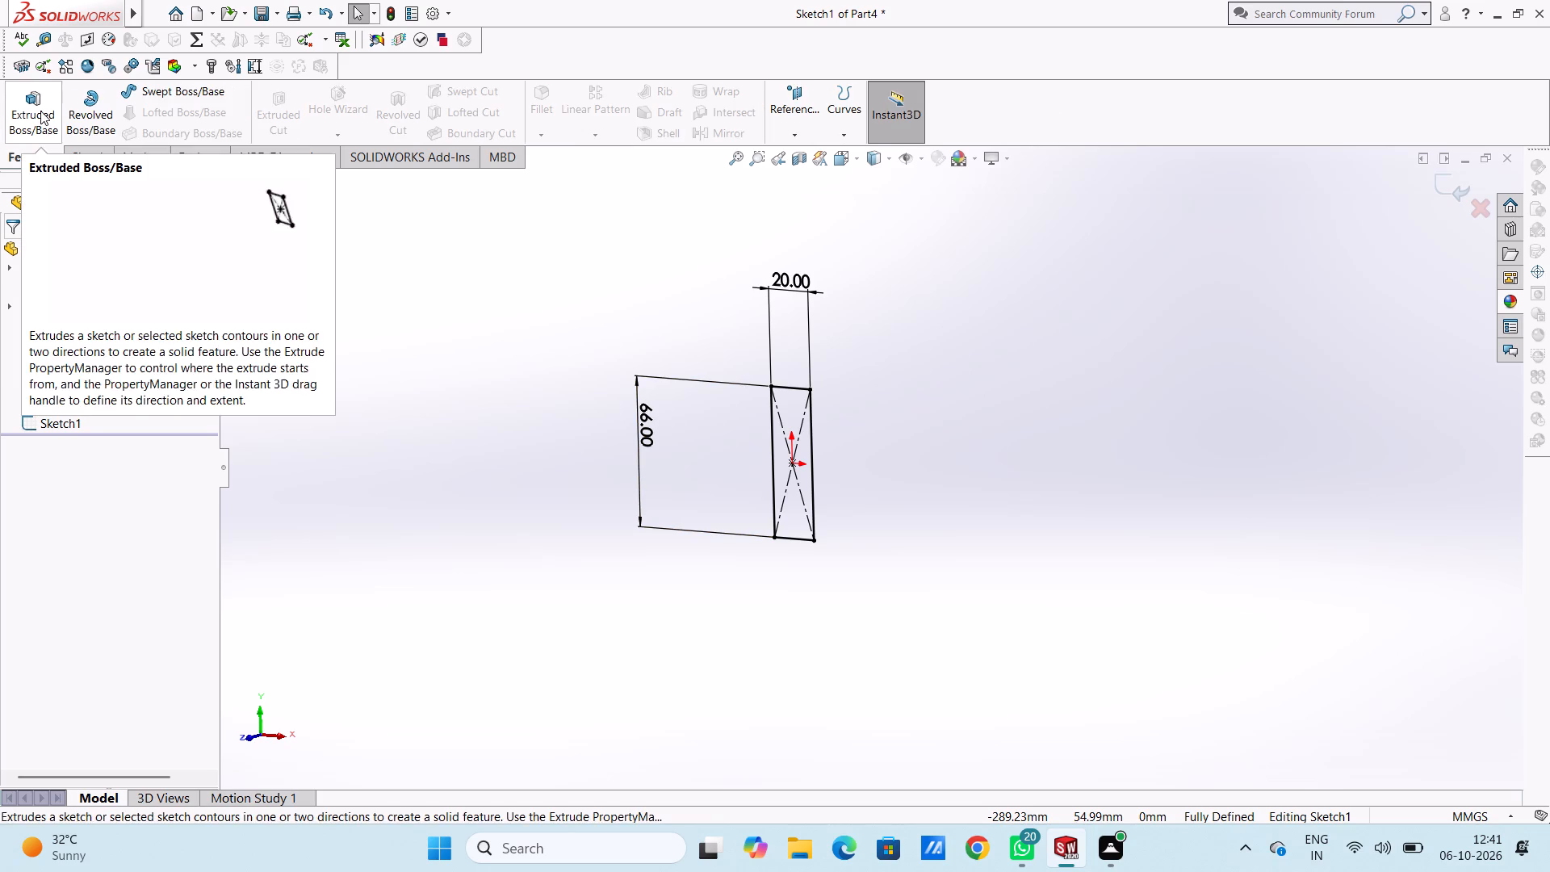
{"action": "left_click", "coordinate": [40, 111]}
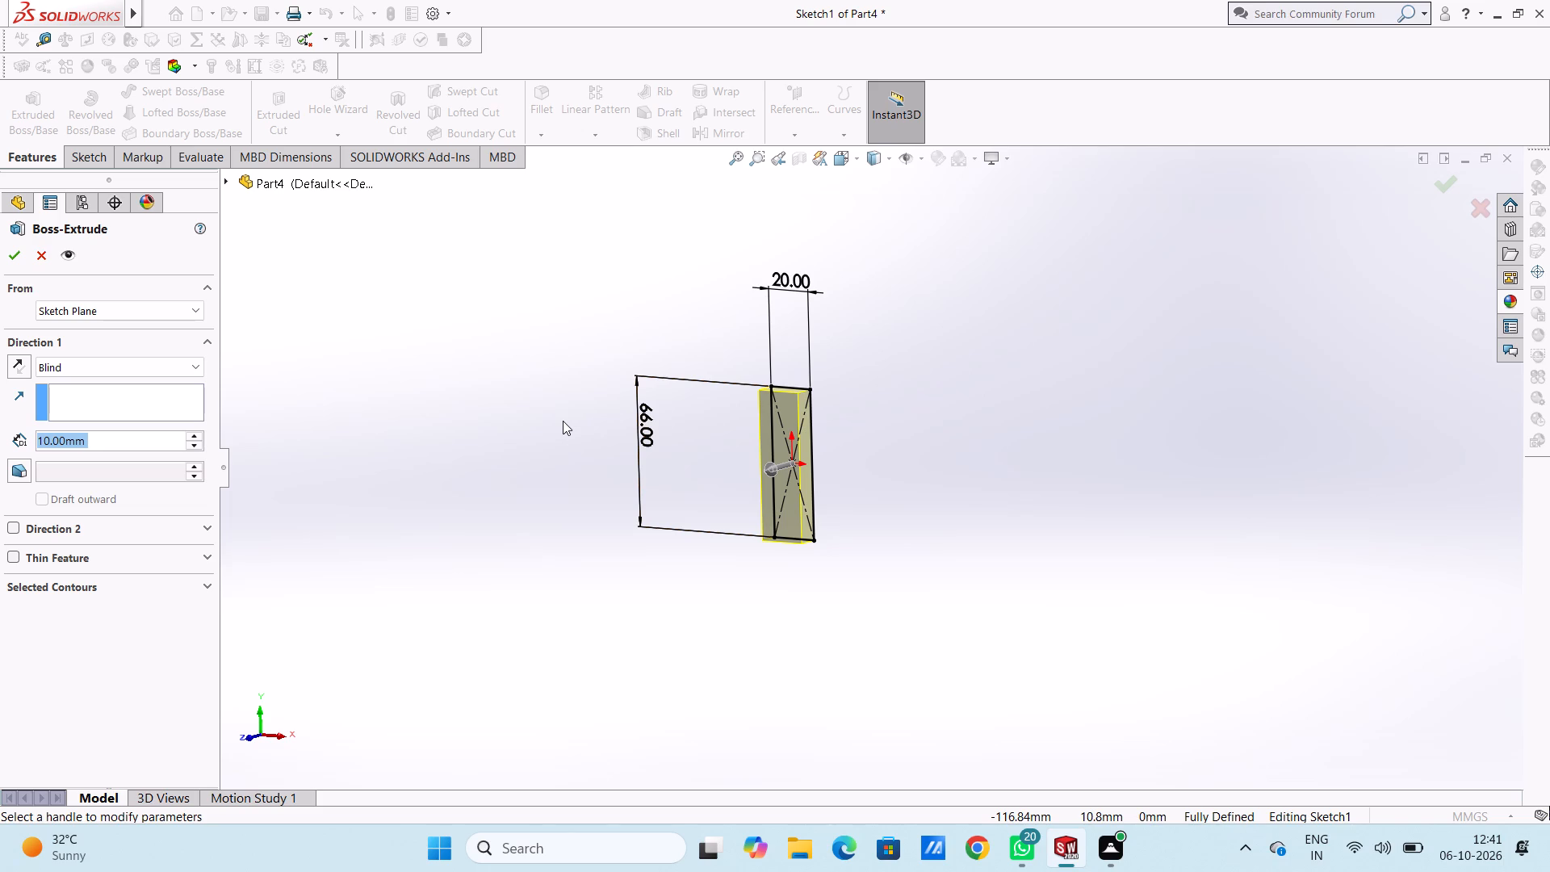
{"action": "scroll", "coordinate": [563, 421], "scroll_direction": "up", "scroll_amount": 2}
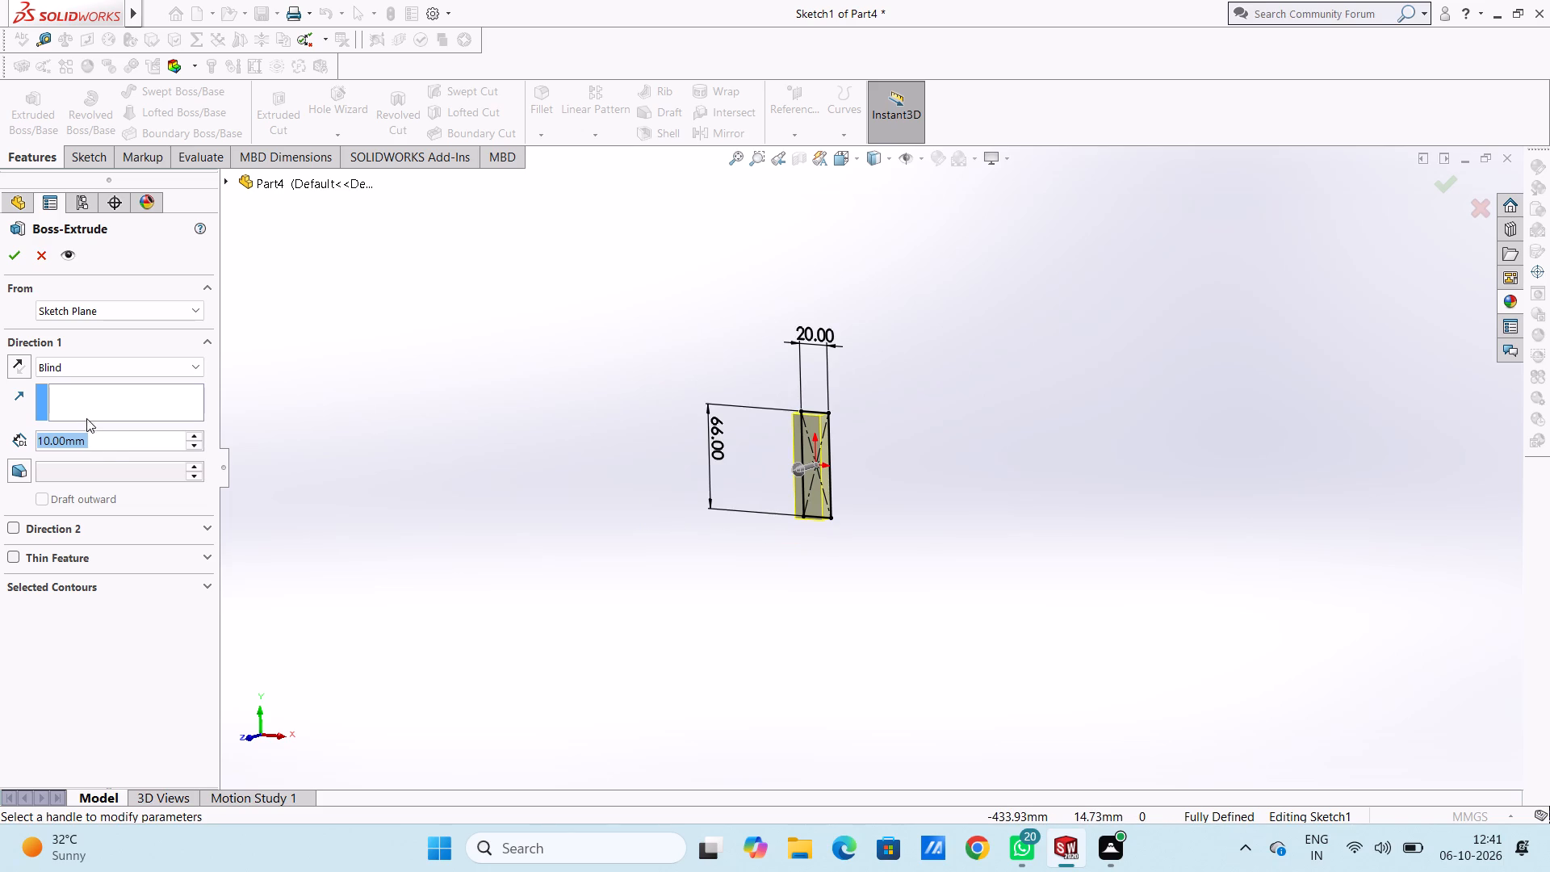
{"action": "type", "text": "120"}
{"action": "key", "text": "Return"}
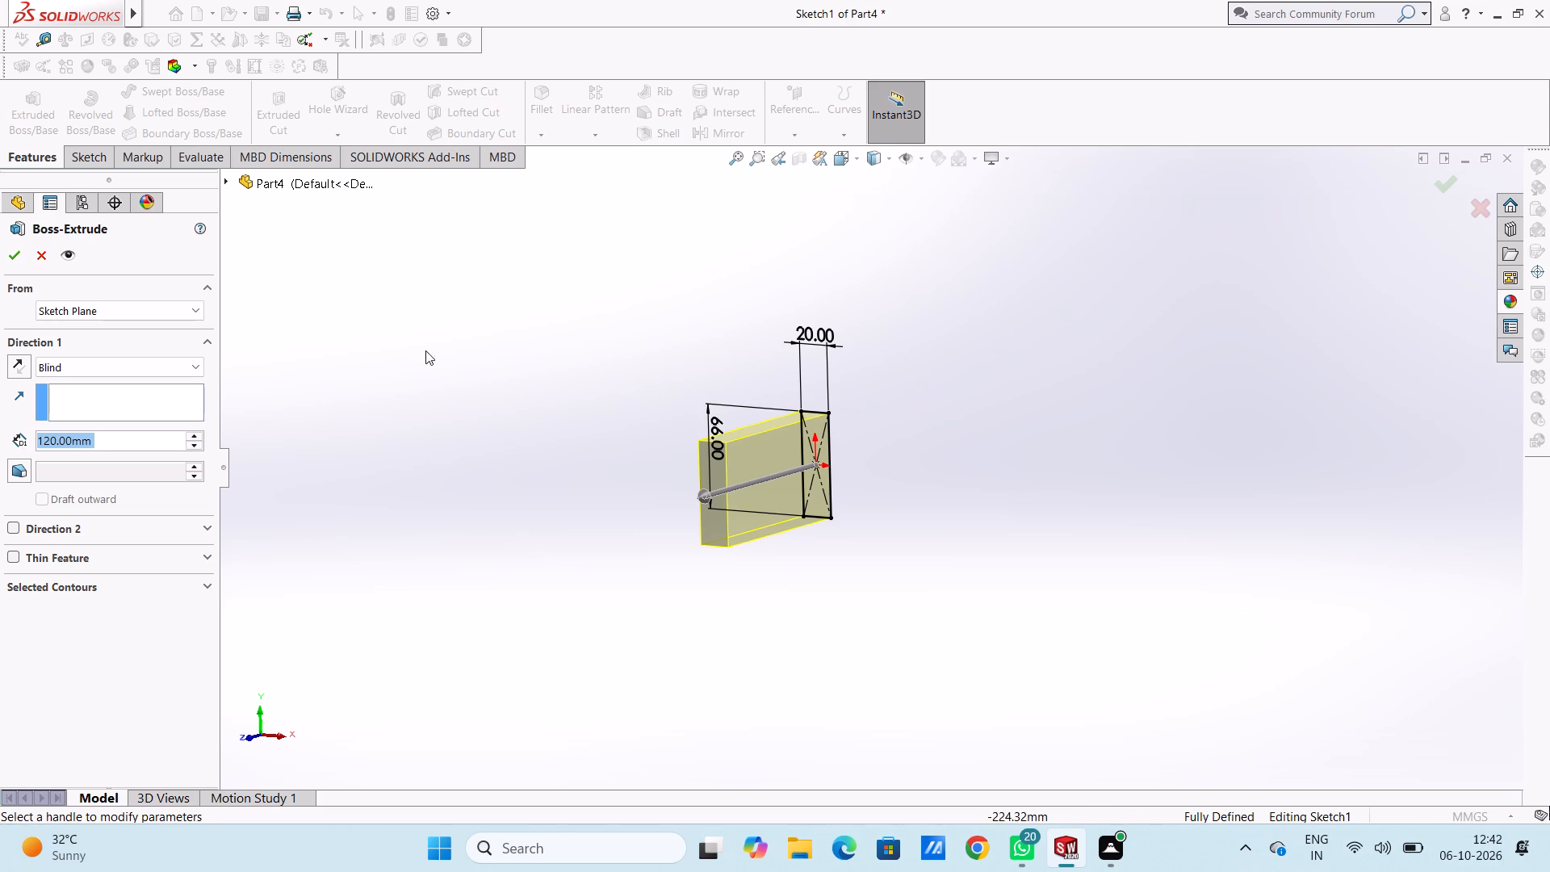
{"action": "left_click", "coordinate": [19, 256]}
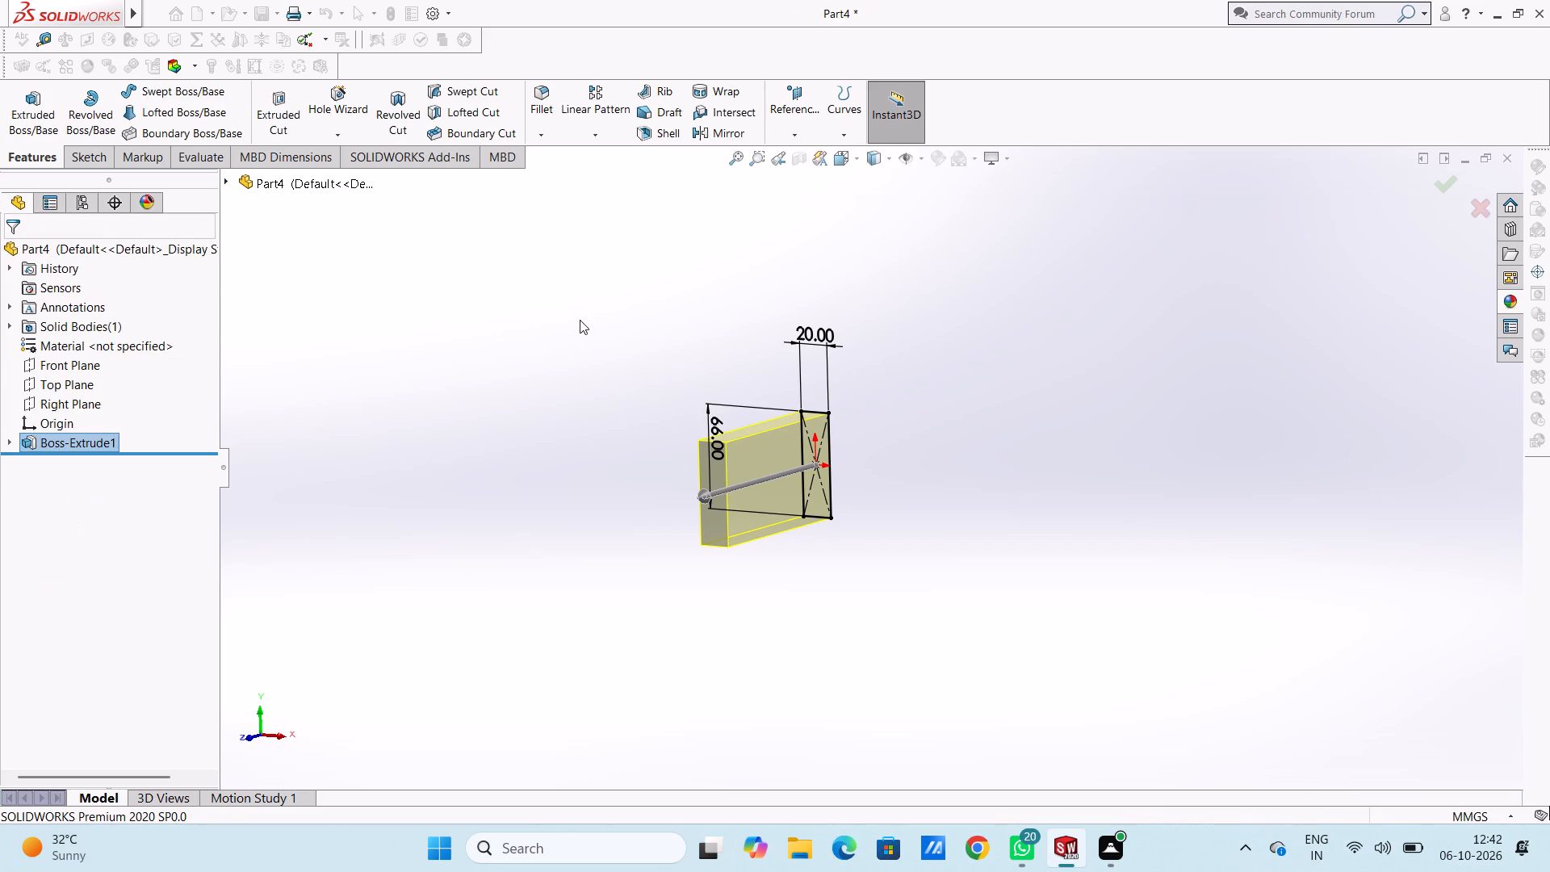
{"action": "left_click", "coordinate": [580, 320]}
Examine the extruded block from several angles, including the front, back, left and isometric views.
{"action": "middle_click_drag", "start_coordinate": [594, 333], "coordinate": [677, 430]}
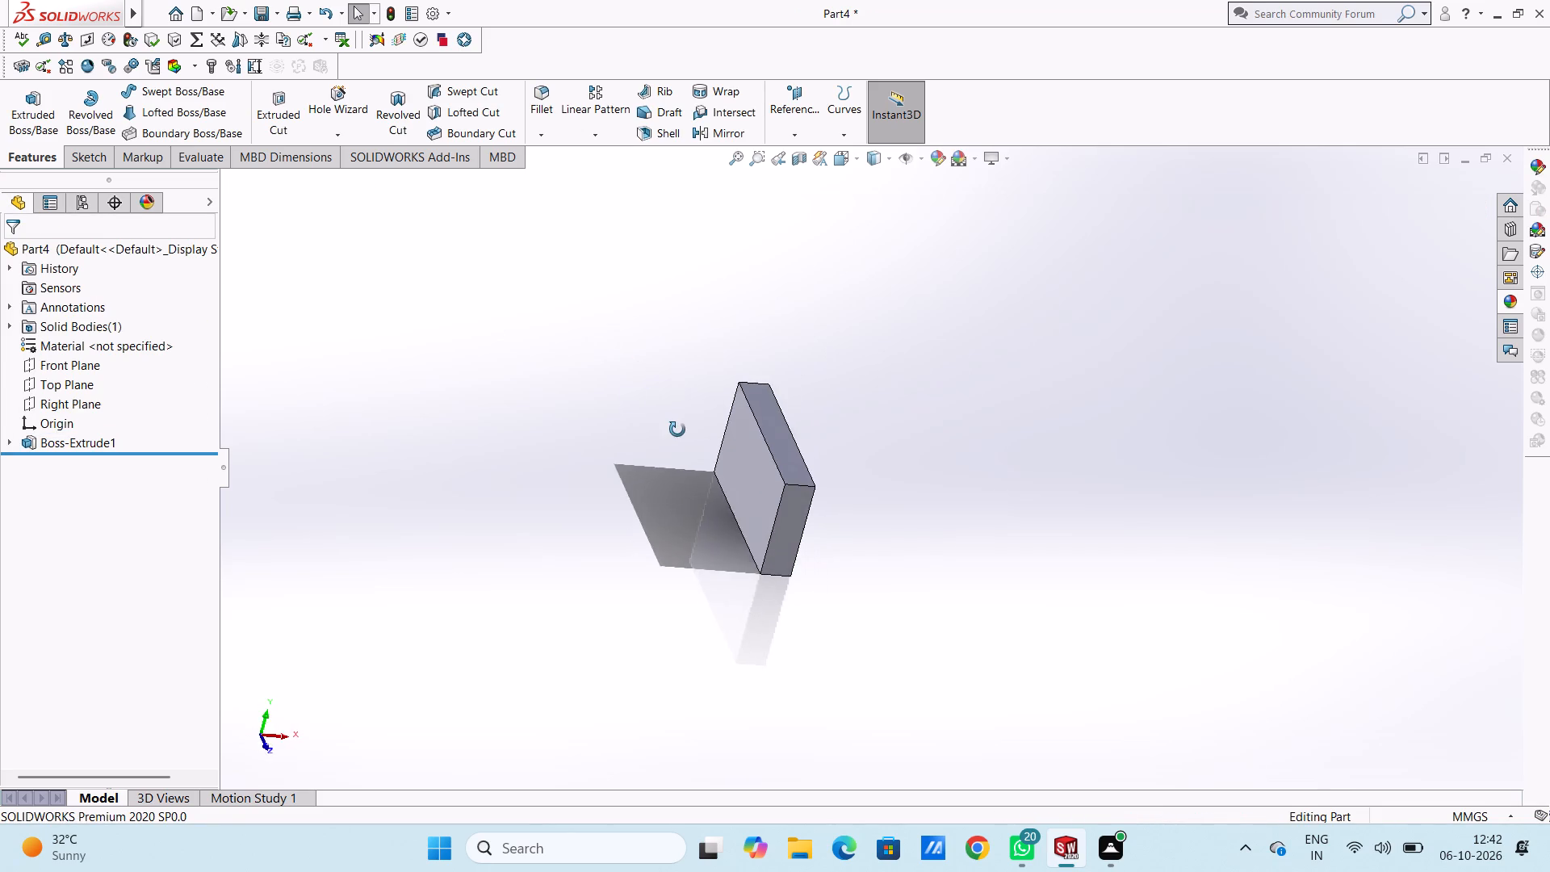
{"action": "middle_click_drag", "start_coordinate": [677, 430], "coordinate": [616, 409]}
{"action": "middle_click_drag", "start_coordinate": [611, 394], "coordinate": [587, 373]}
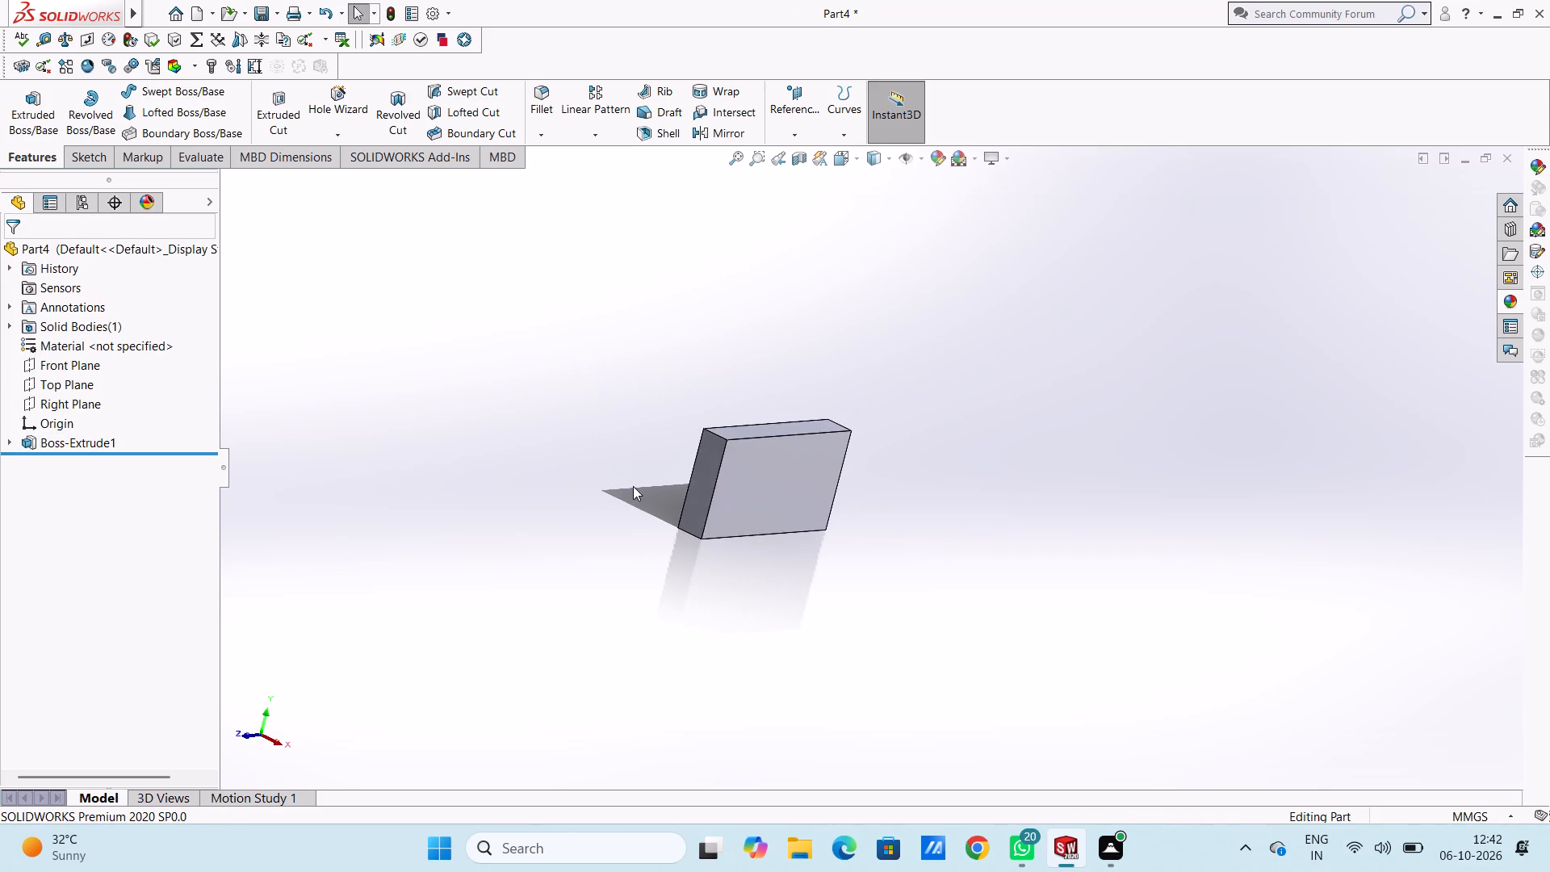
{"action": "middle_click_drag", "start_coordinate": [634, 488], "coordinate": [632, 479]}
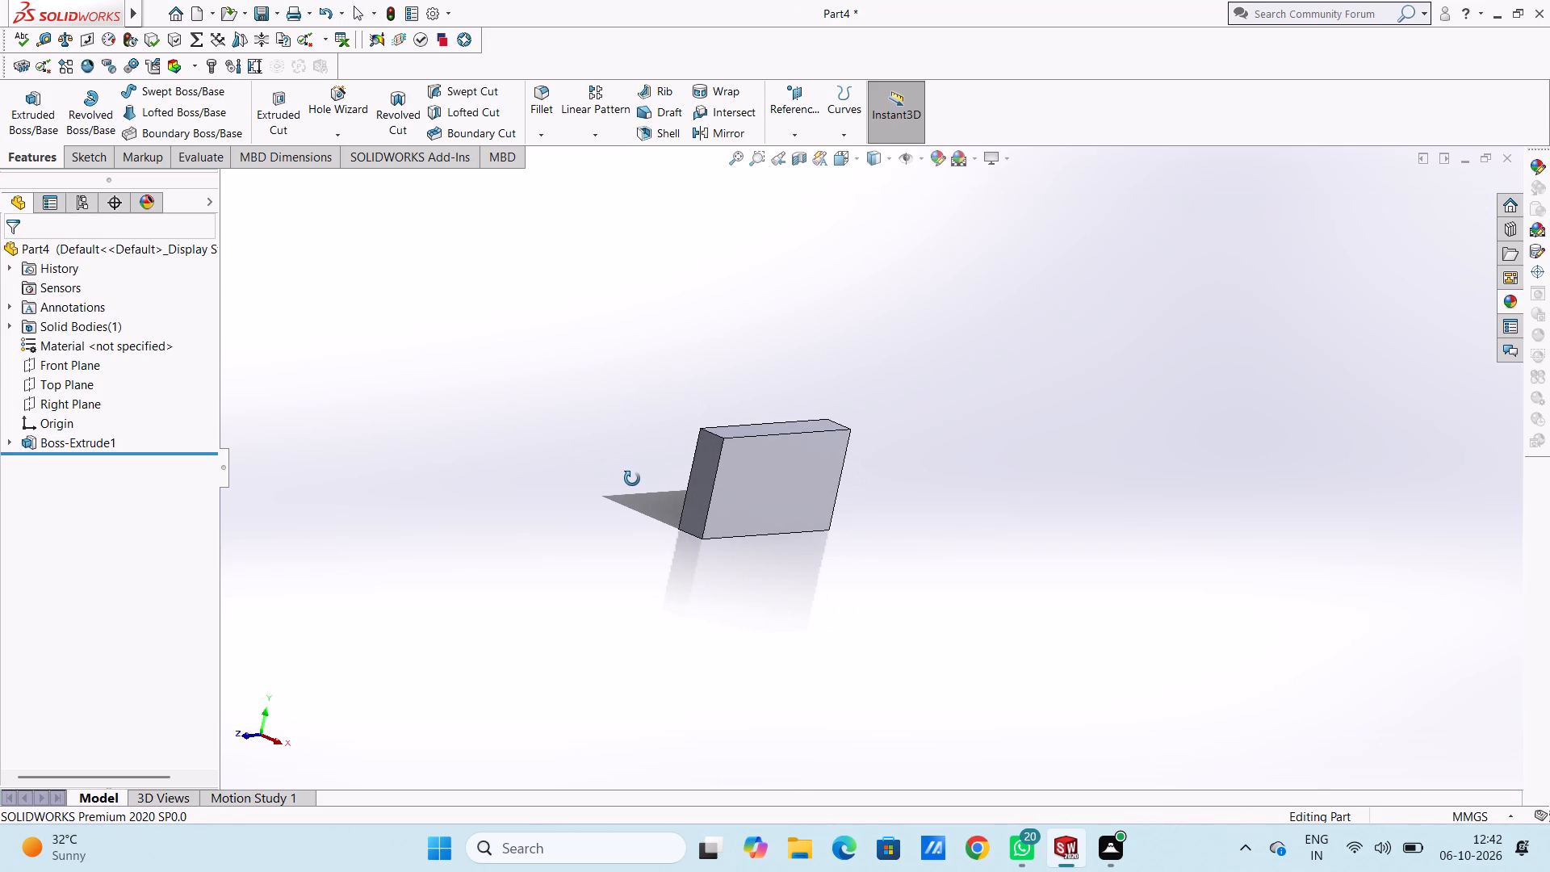
{"action": "middle_click_drag", "start_coordinate": [632, 479], "coordinate": [626, 479]}
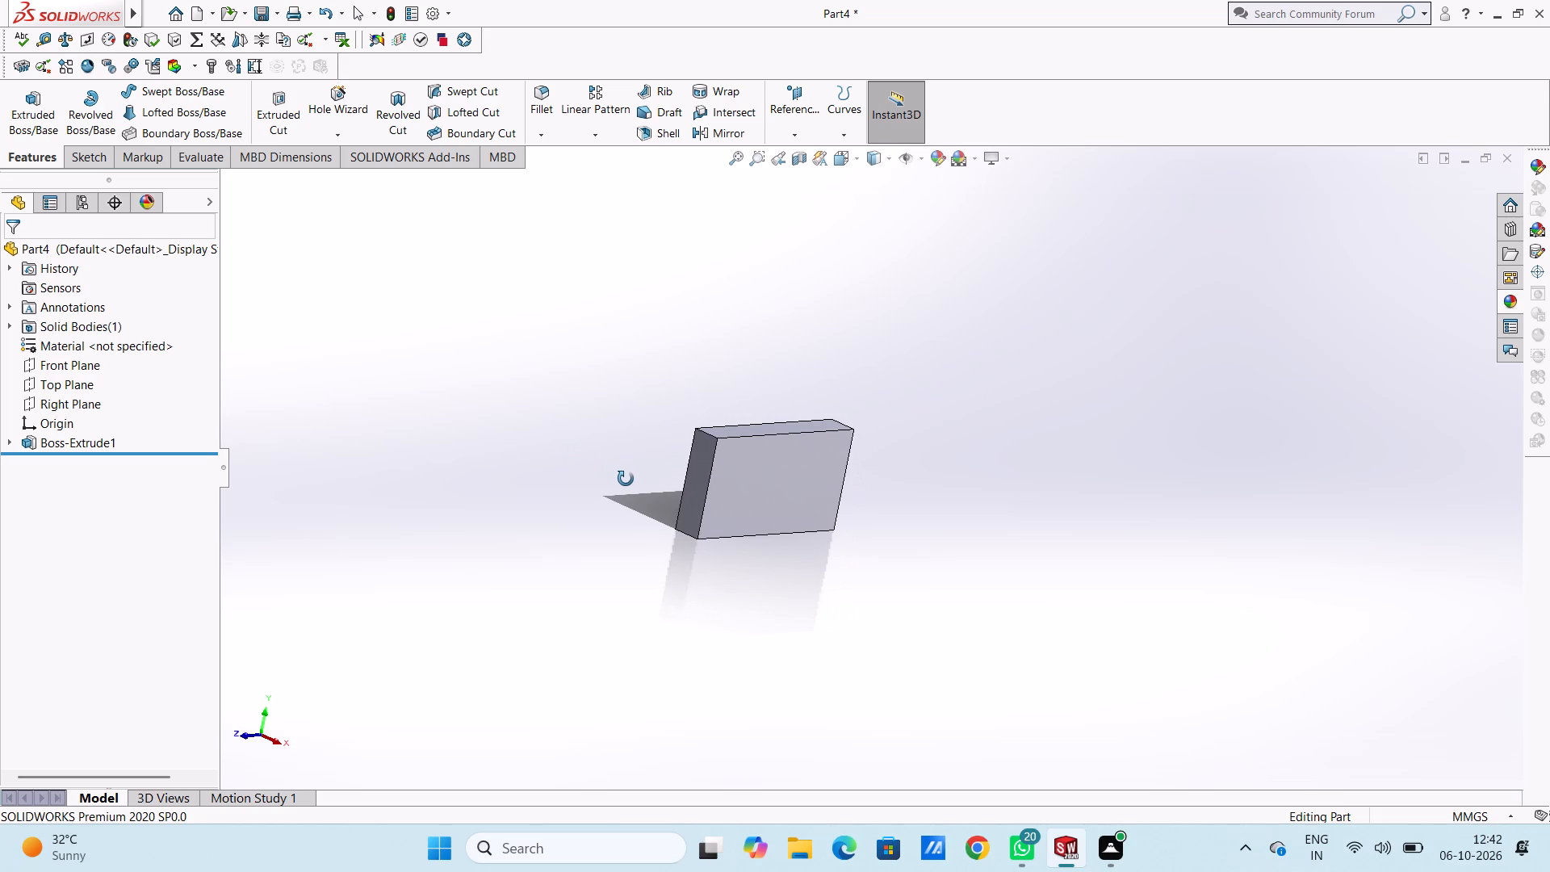
{"action": "middle_click_drag", "start_coordinate": [626, 479], "coordinate": [618, 496]}
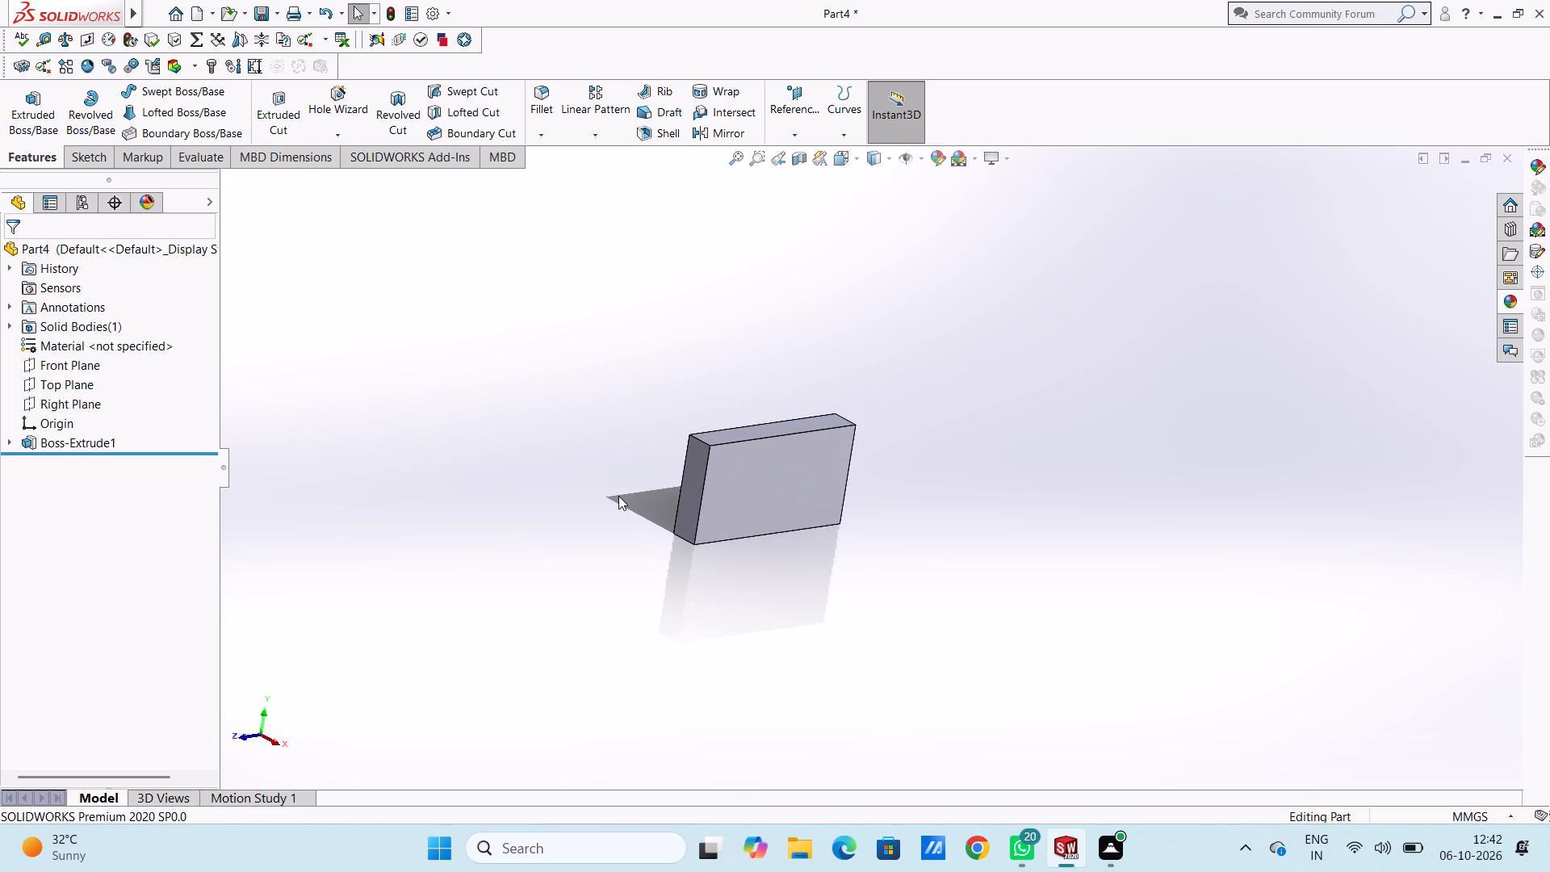
{"action": "key", "text": "ctrl+1"}
{"action": "key", "text": "ctrl+2"}
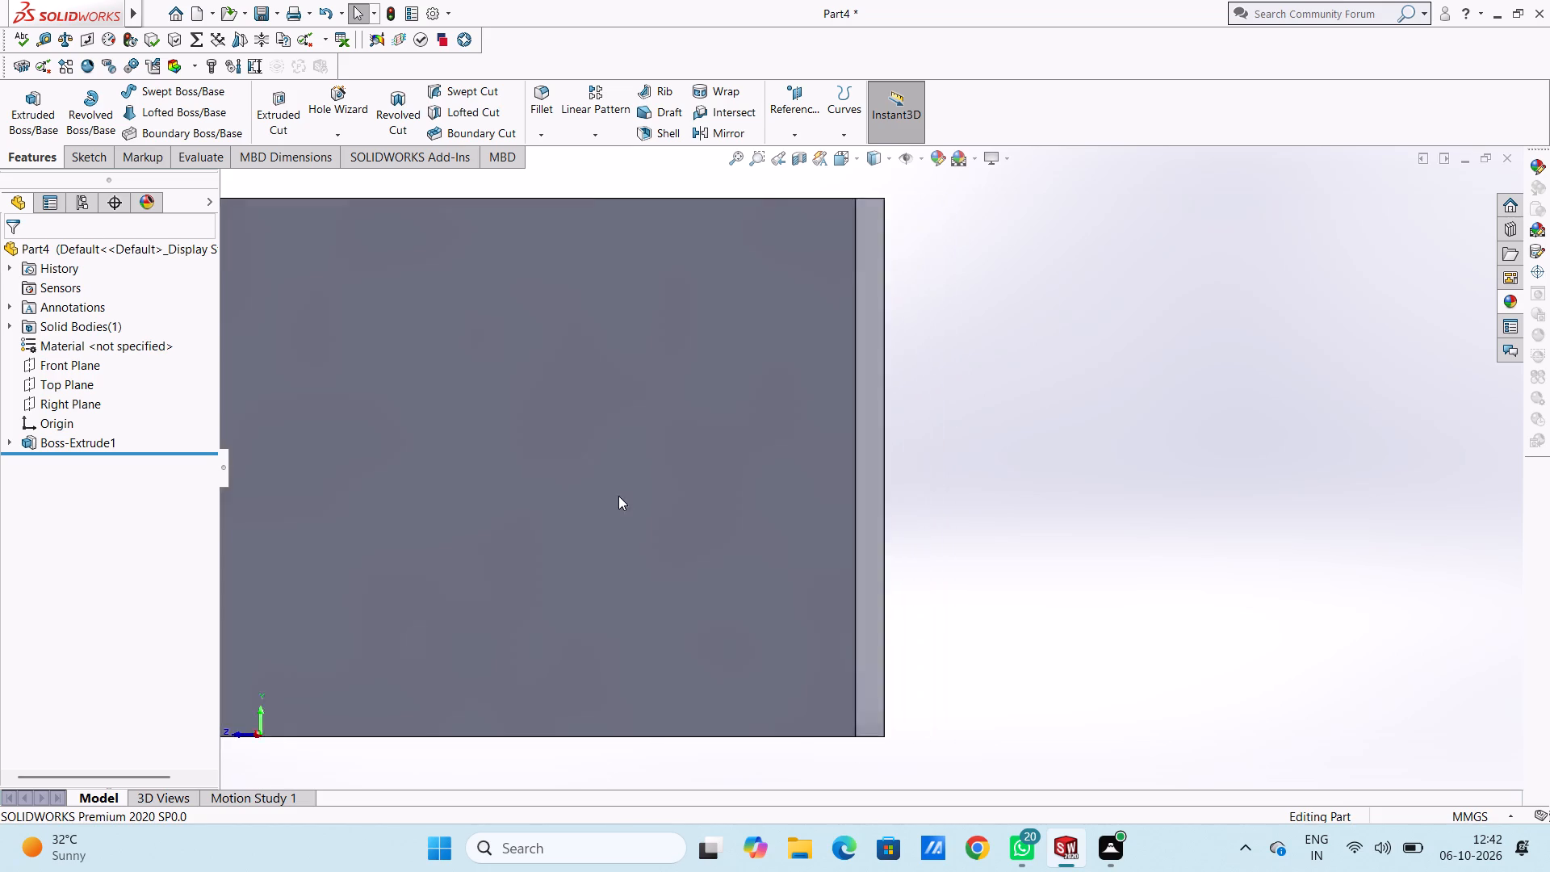
{"action": "key", "text": "ctrl+3"}
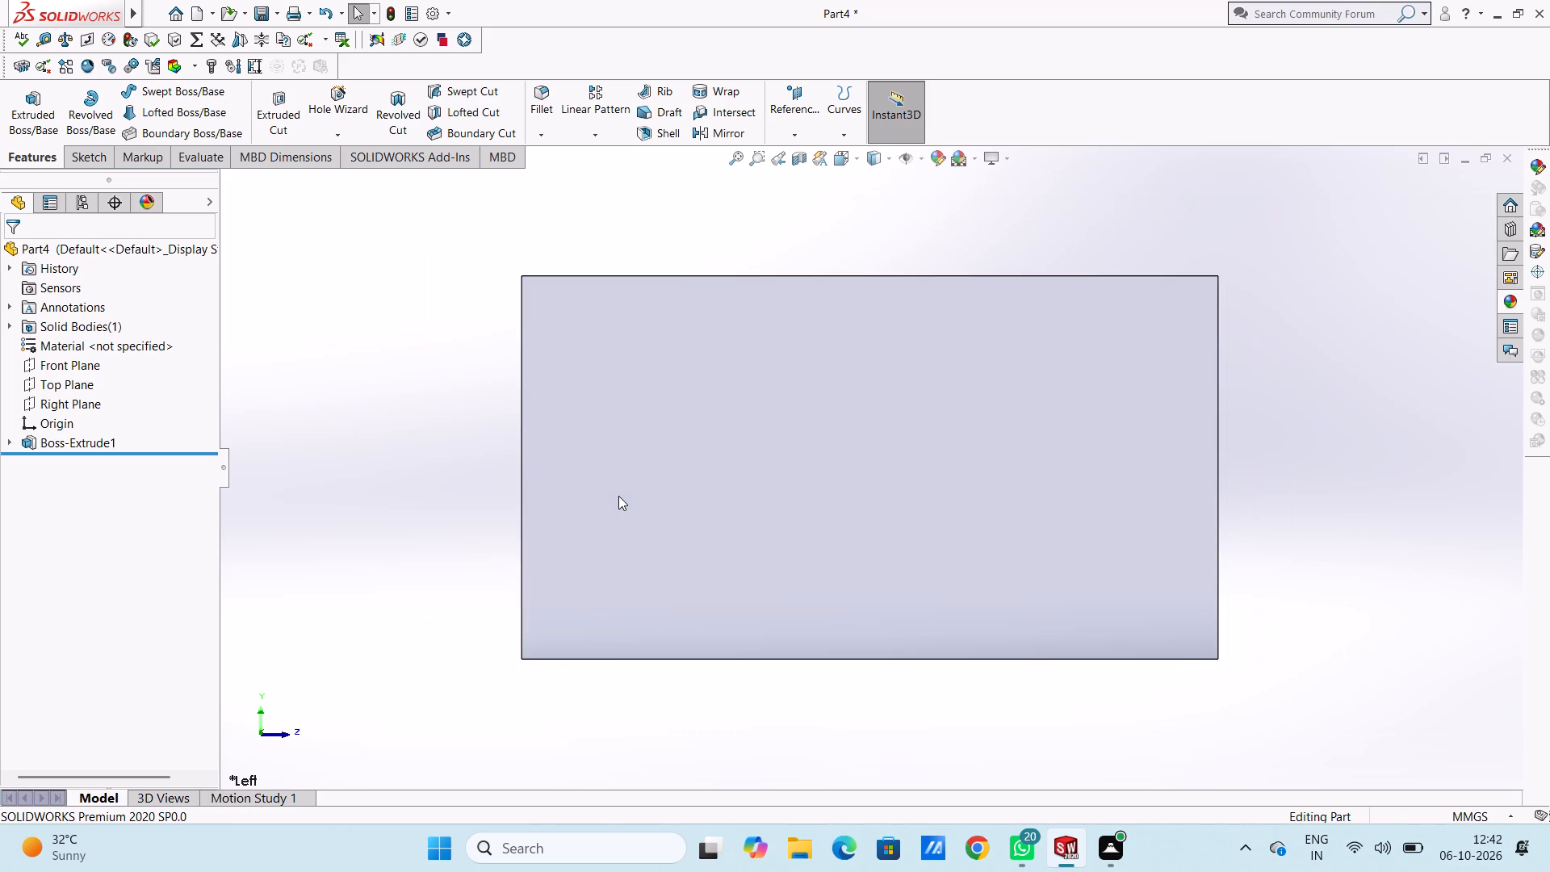
{"action": "key", "text": "ctrl+7"}
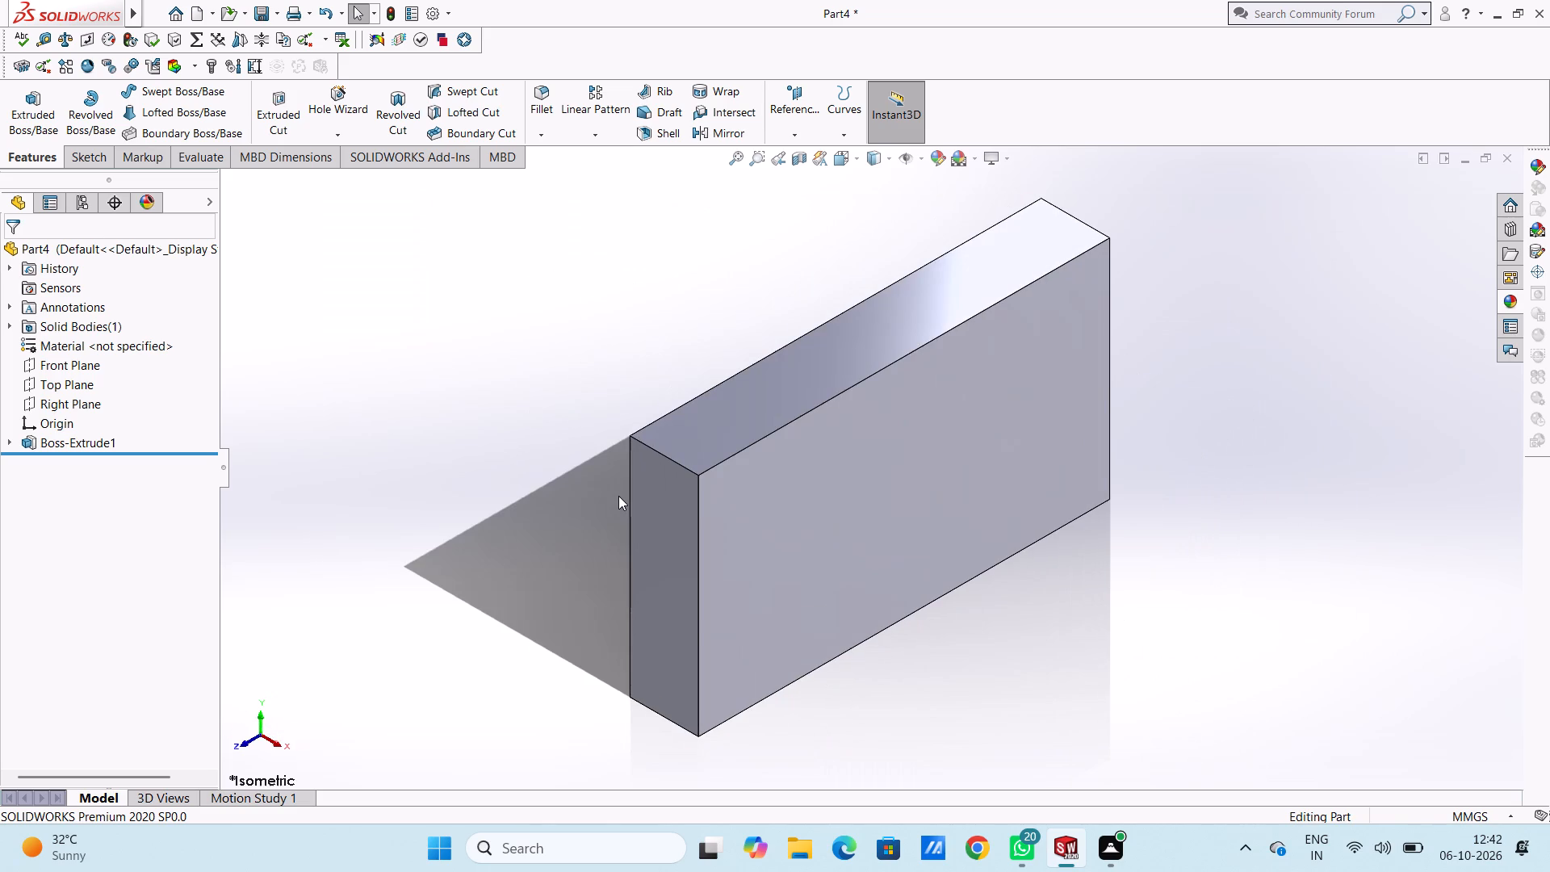
{"action": "double_click", "coordinate": [605, 494]}
Start a new sketch on the block's large side face as seen in the Right view.
{"action": "key", "text": "ctrl+4"}
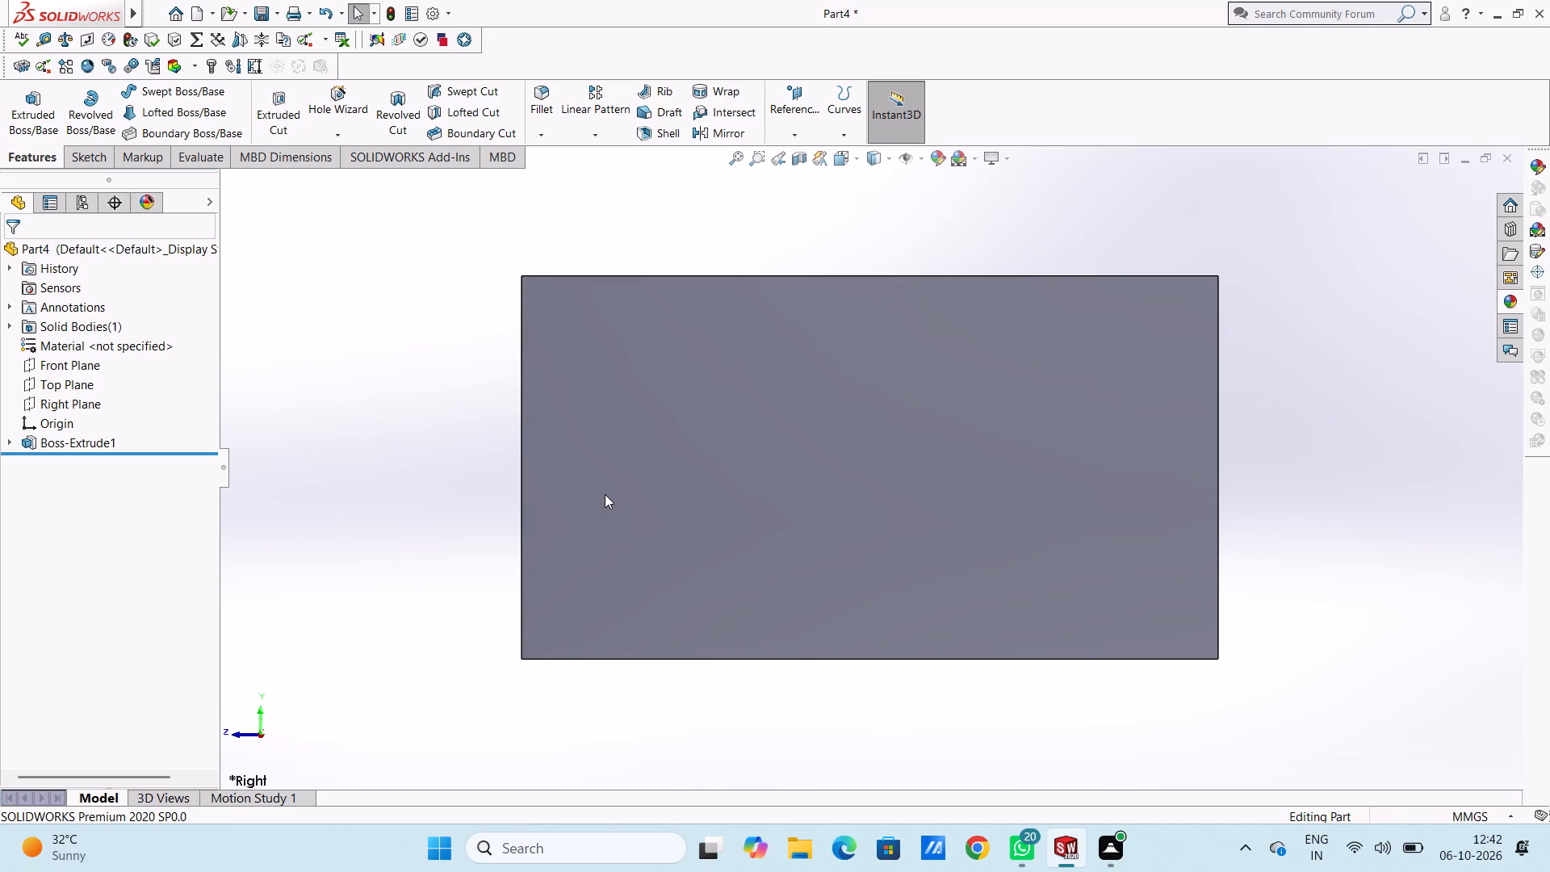
{"action": "scroll", "coordinate": [605, 494], "scroll_direction": "up", "scroll_amount": 3}
{"action": "scroll", "coordinate": [1125, 264], "scroll_direction": "up", "scroll_amount": 3}
{"action": "scroll", "coordinate": [983, 337], "scroll_direction": "down", "scroll_amount": 2}
{"action": "left_click", "coordinate": [802, 493]}
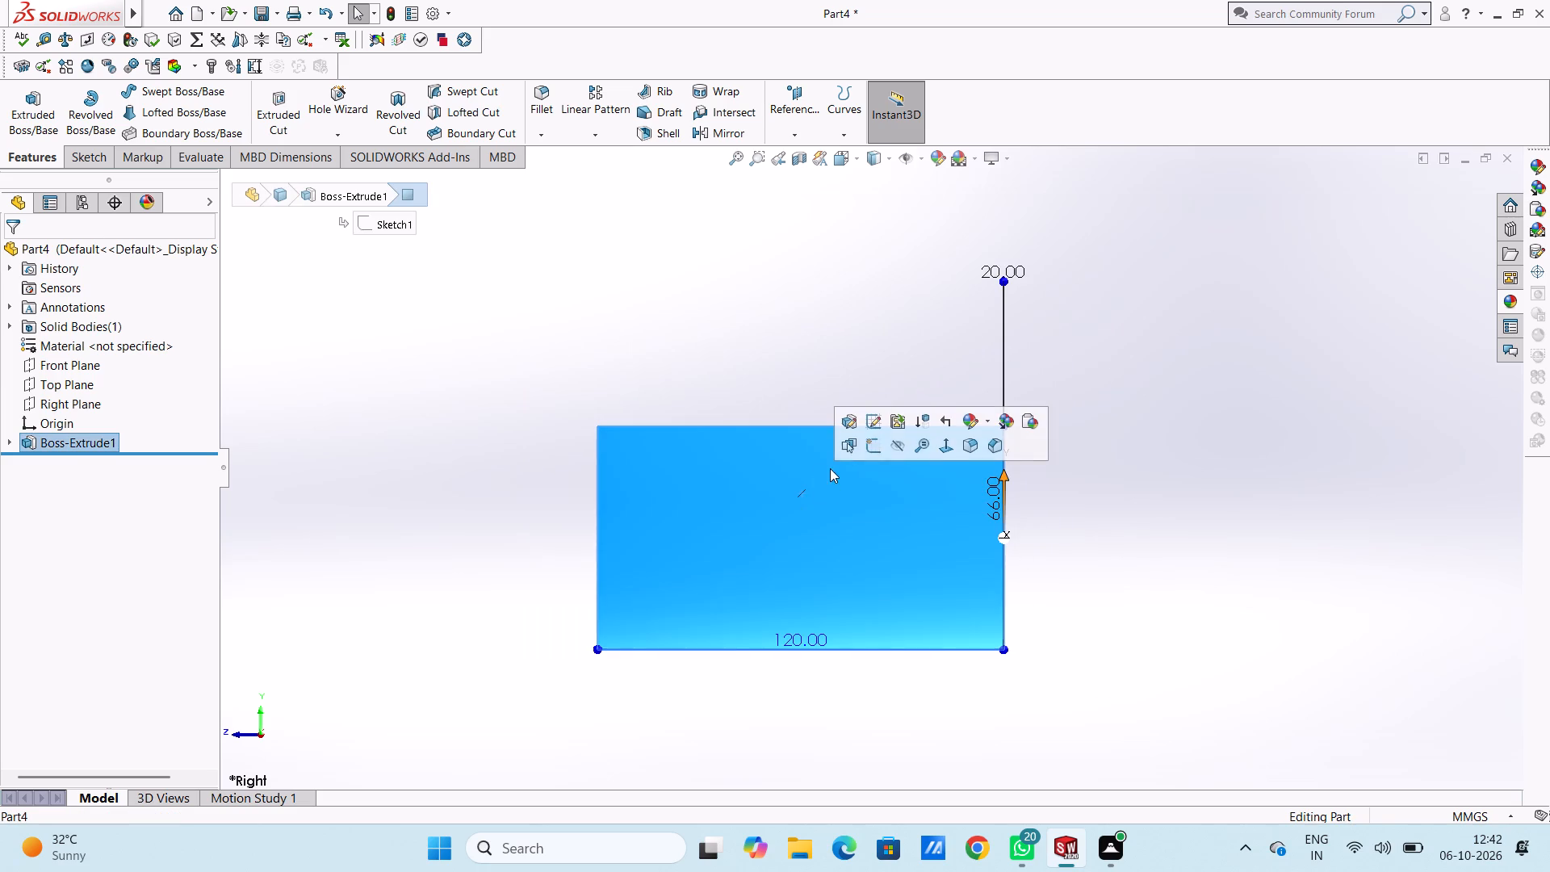
{"action": "left_click", "coordinate": [874, 450]}
{"action": "left_click", "coordinate": [814, 354]}
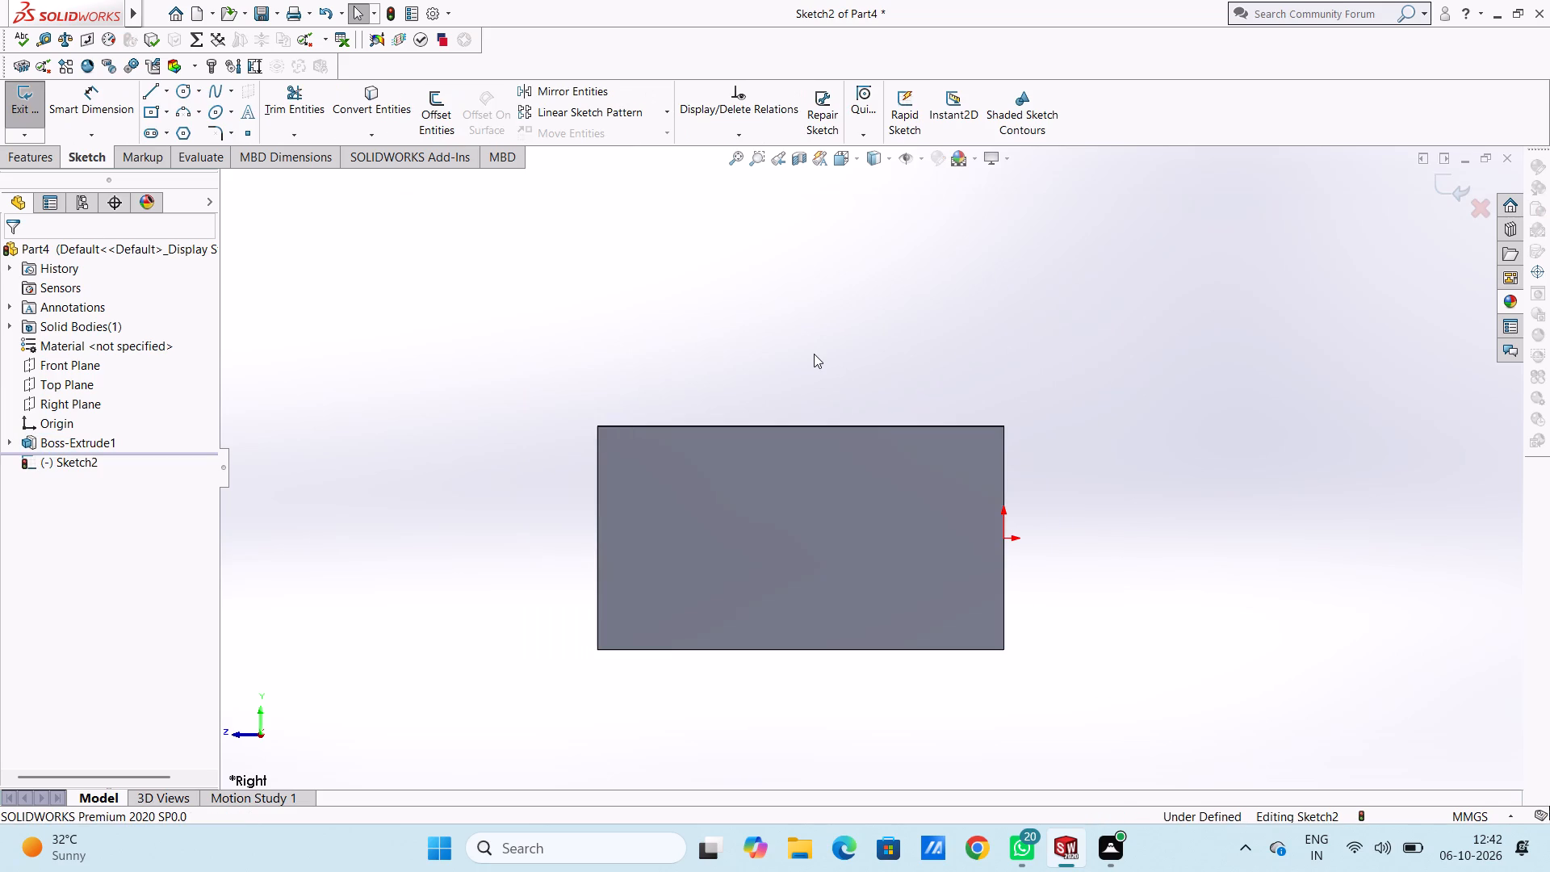
Sketch two concentric circles above the block's side face, with radii of about 10 mm and 21 mm.
{"action": "left_click", "coordinate": [182, 92]}
{"action": "left_click", "coordinate": [811, 279]}
{"action": "left_click", "coordinate": [835, 305]}
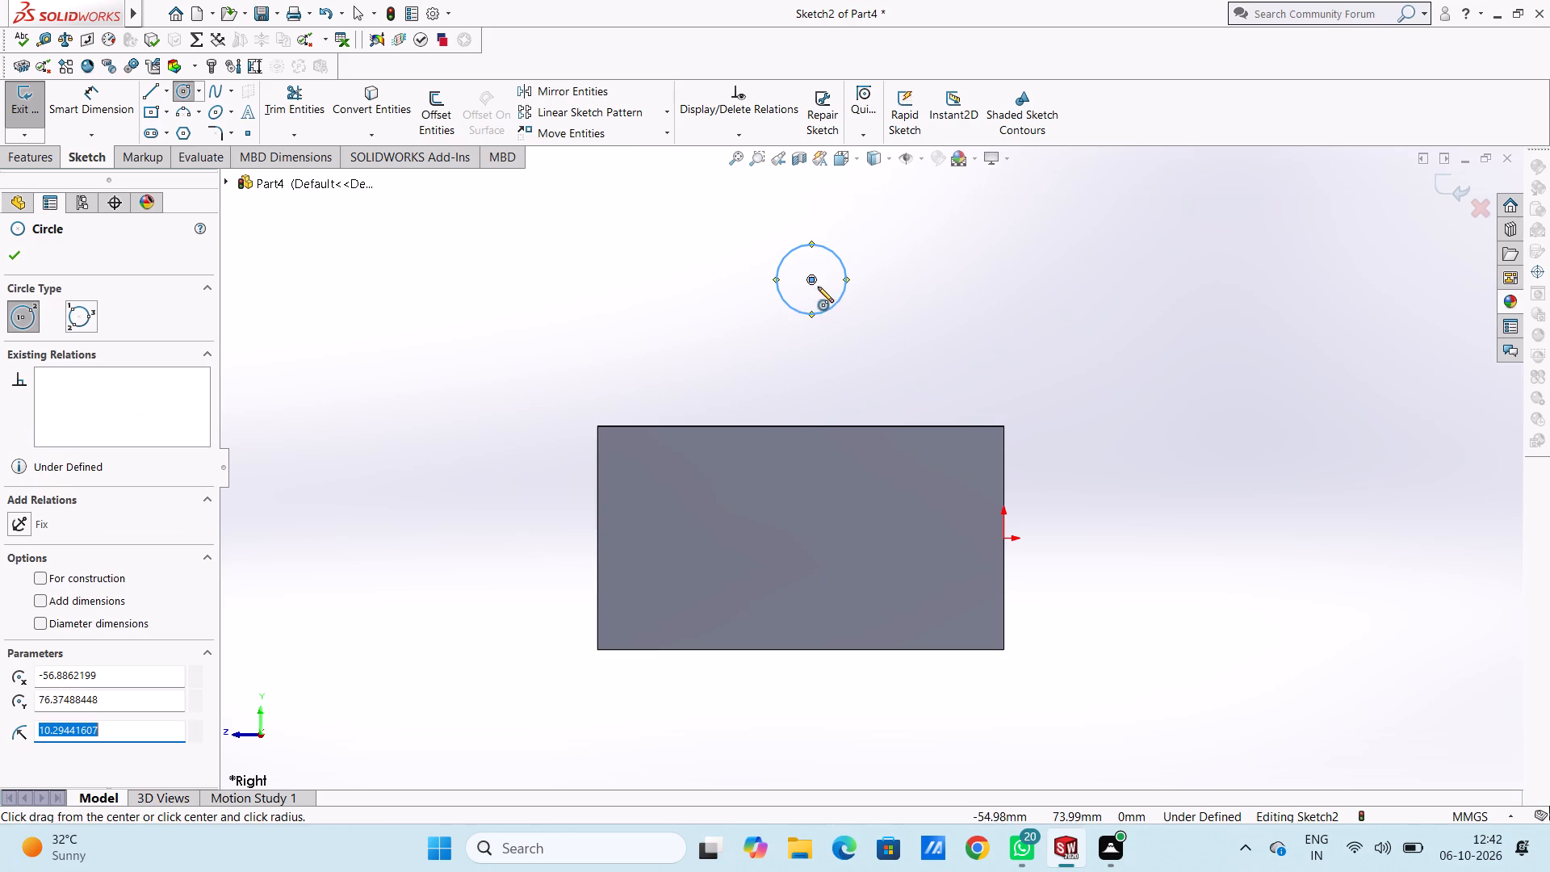
{"action": "left_click", "coordinate": [811, 279]}
{"action": "left_click", "coordinate": [851, 340]}
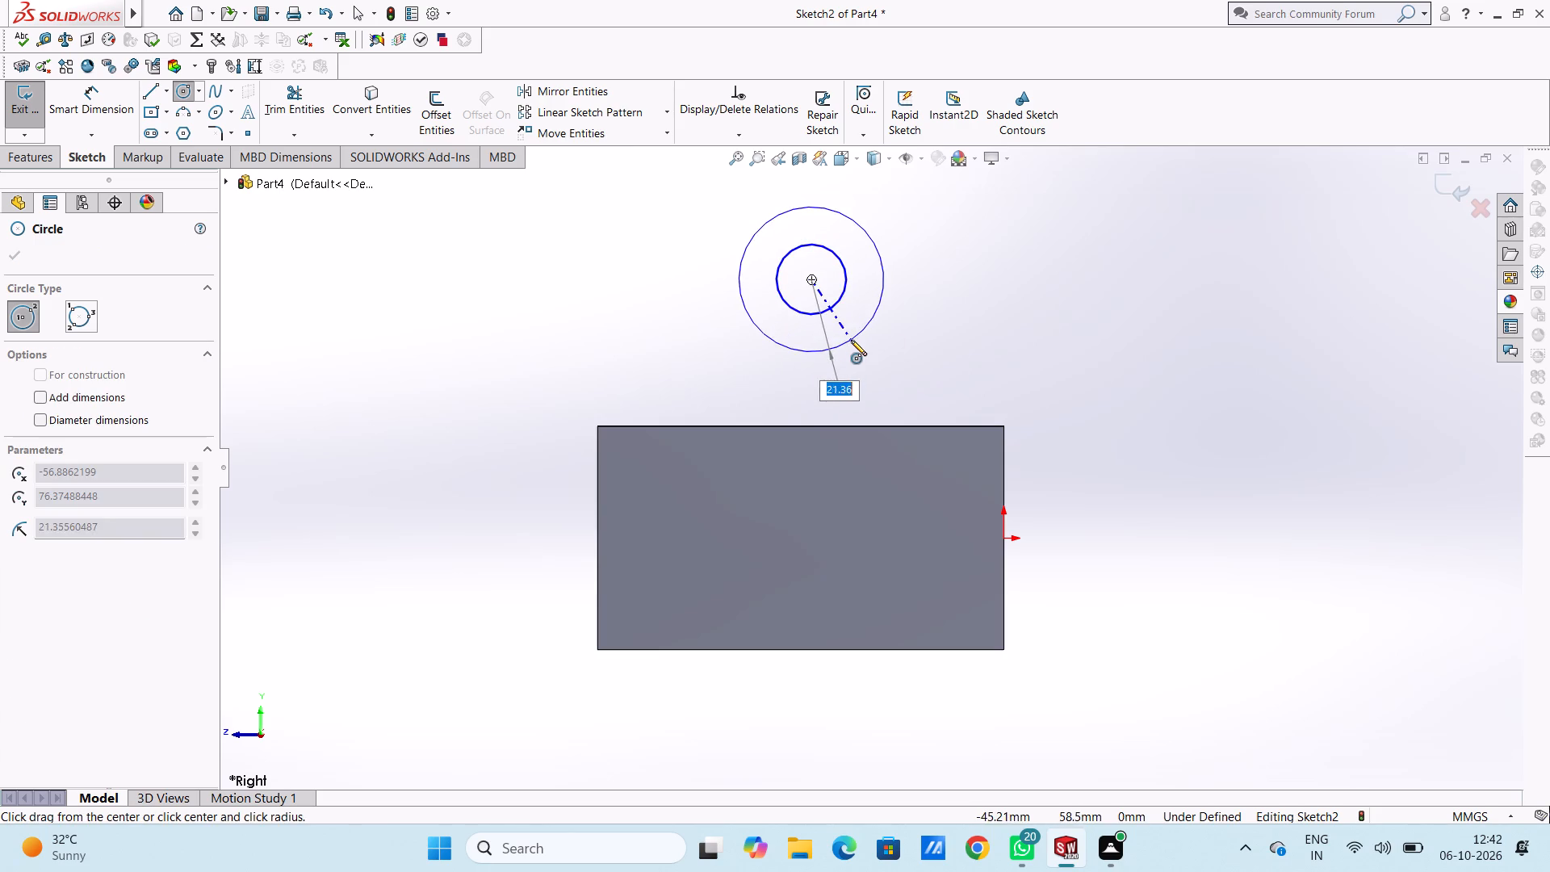
{"action": "left_click", "coordinate": [23, 255]}
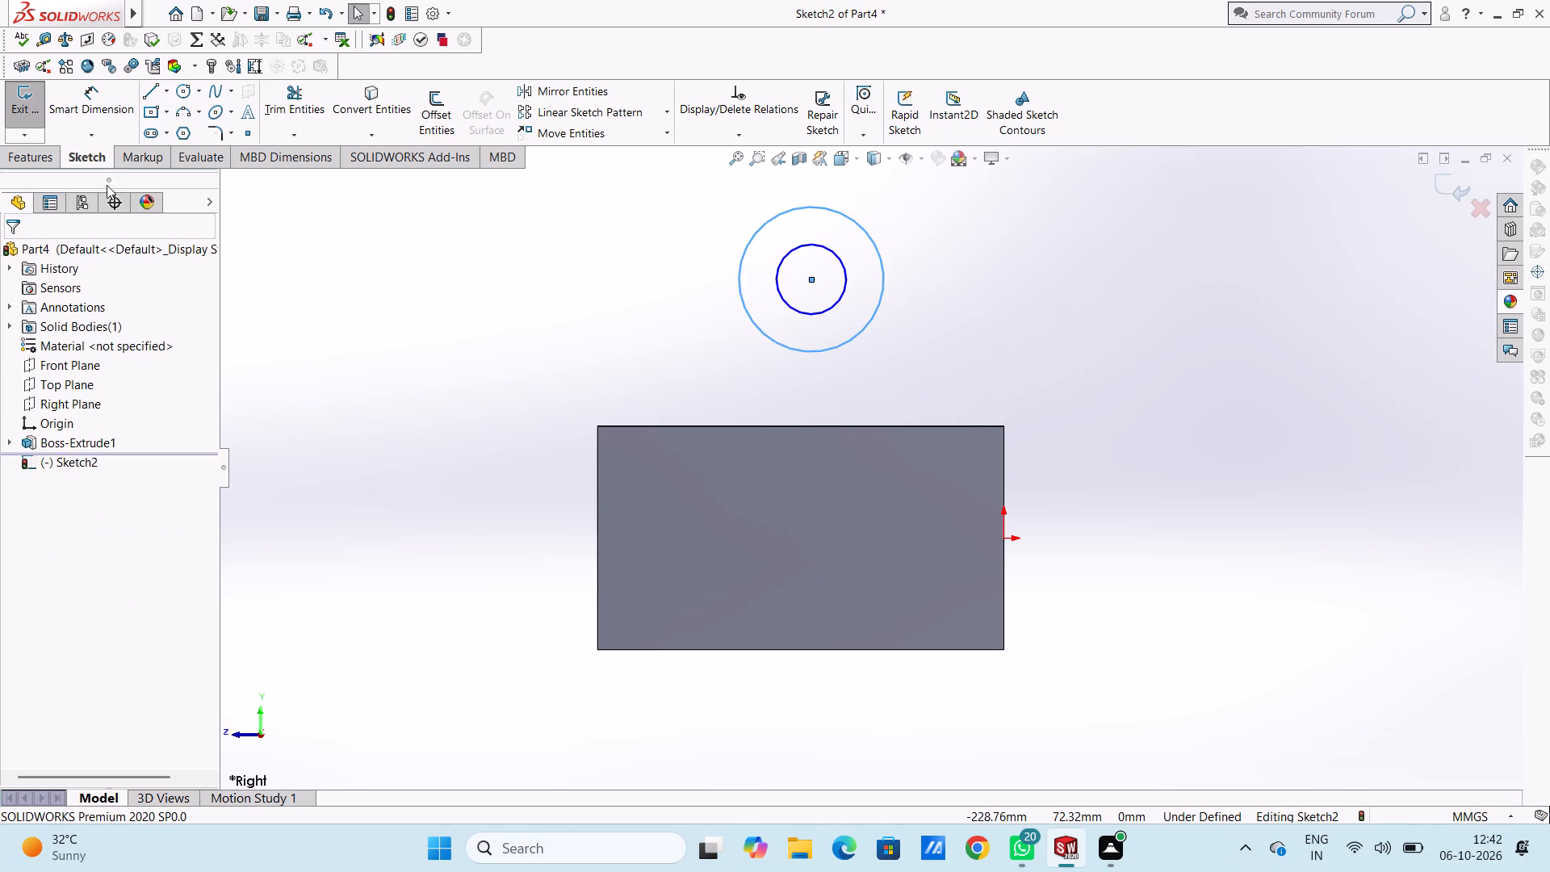
Dimension the concentric circles with diameters of 22 mm for the inner one and 44 mm for the outer one.
{"action": "left_click", "coordinate": [121, 107]}
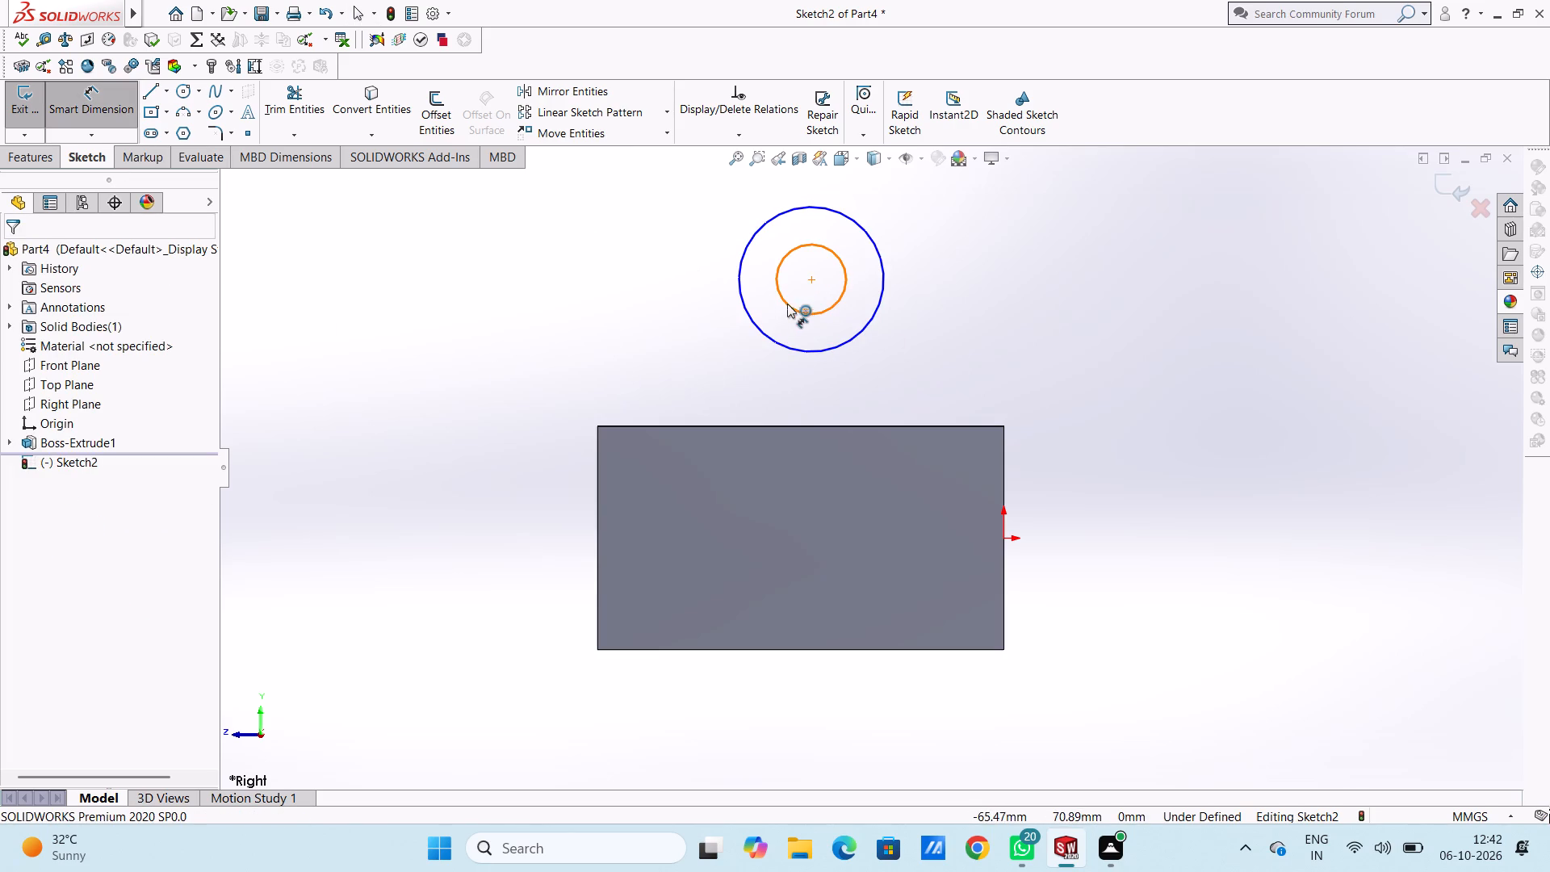
{"action": "left_click", "coordinate": [785, 307]}
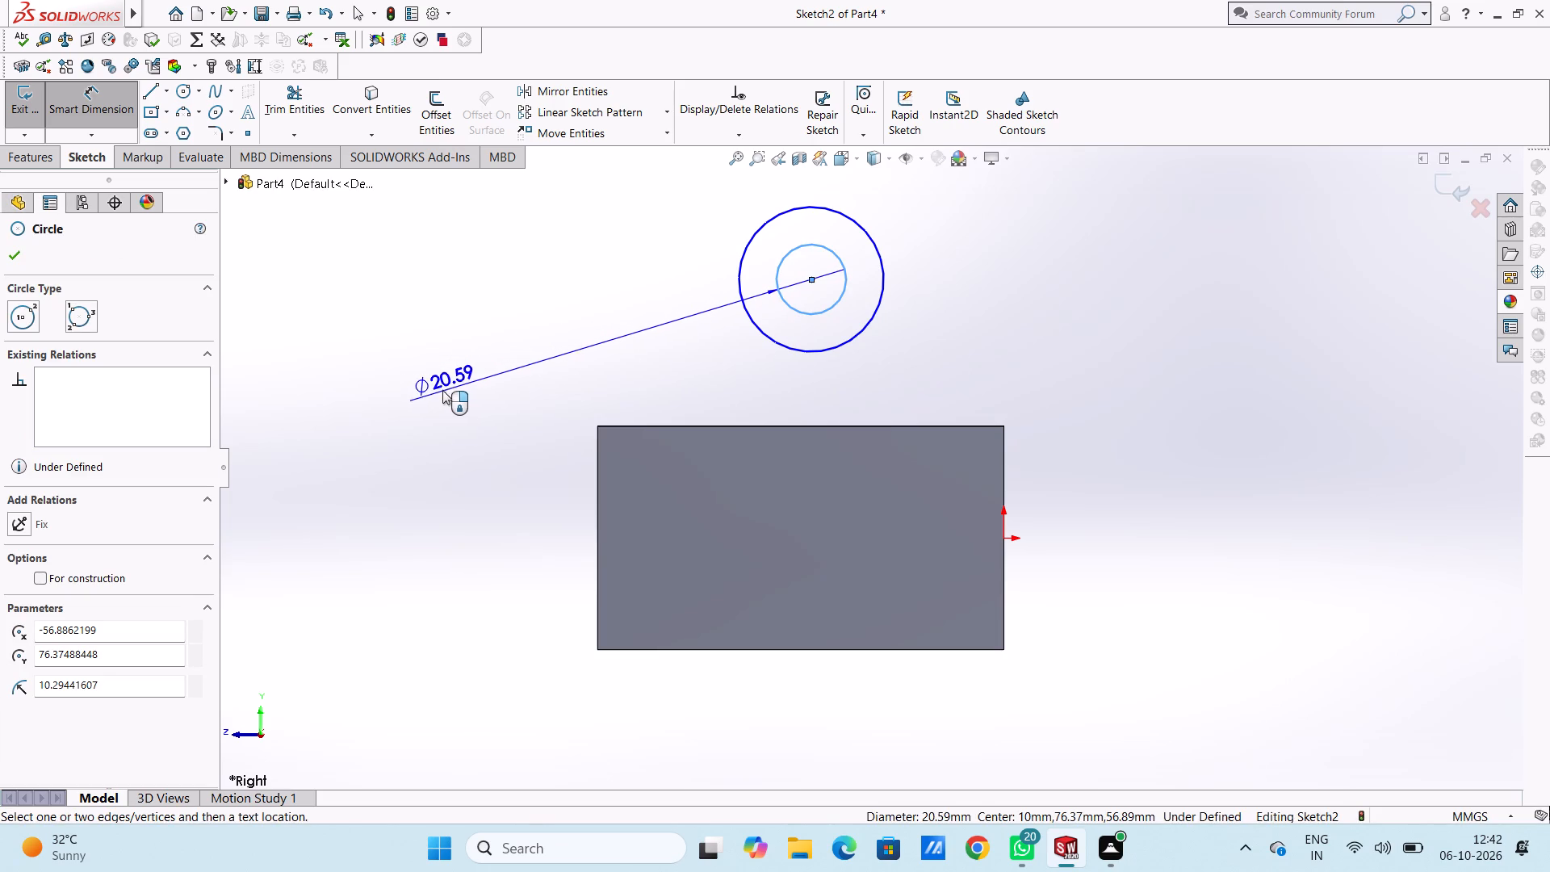
{"action": "left_click", "coordinate": [433, 390]}
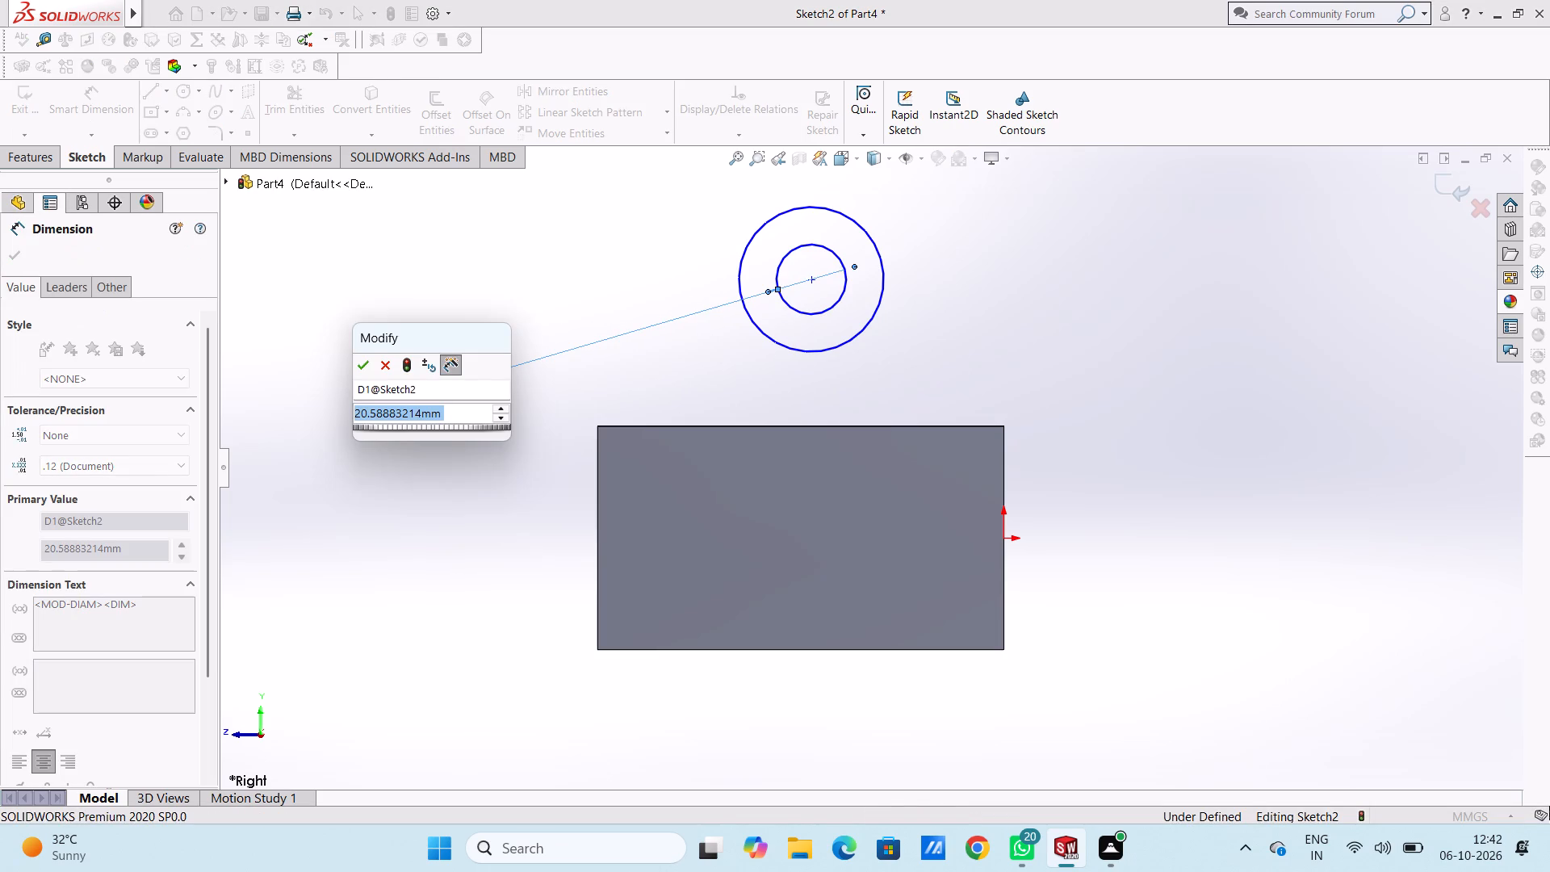
{"action": "type", "text": "22"}
{"action": "key", "text": "Return"}
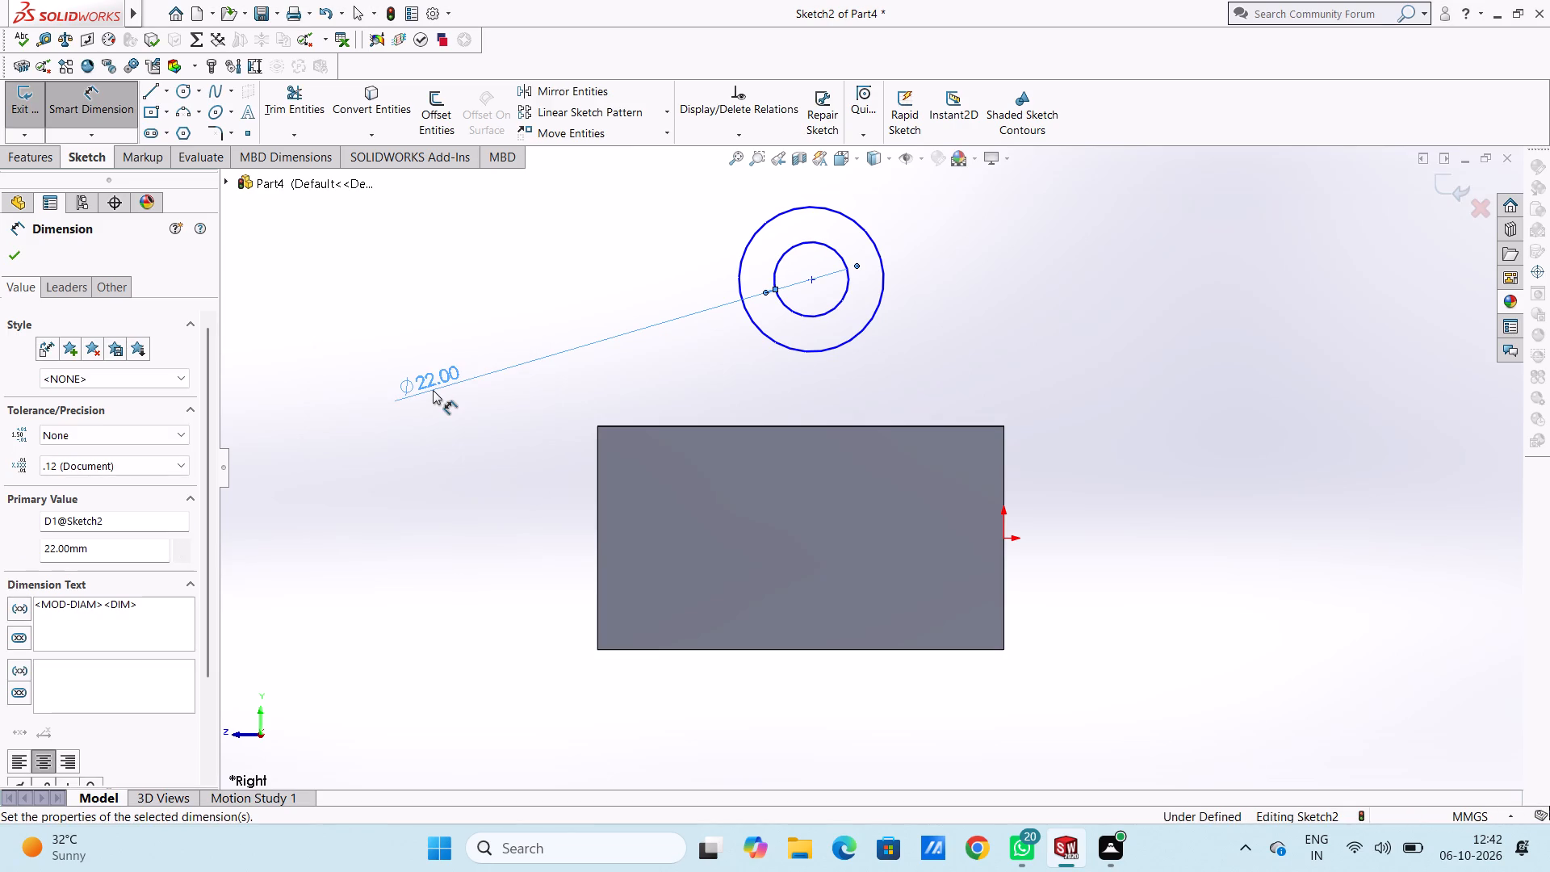
{"action": "left_click", "coordinate": [448, 462]}
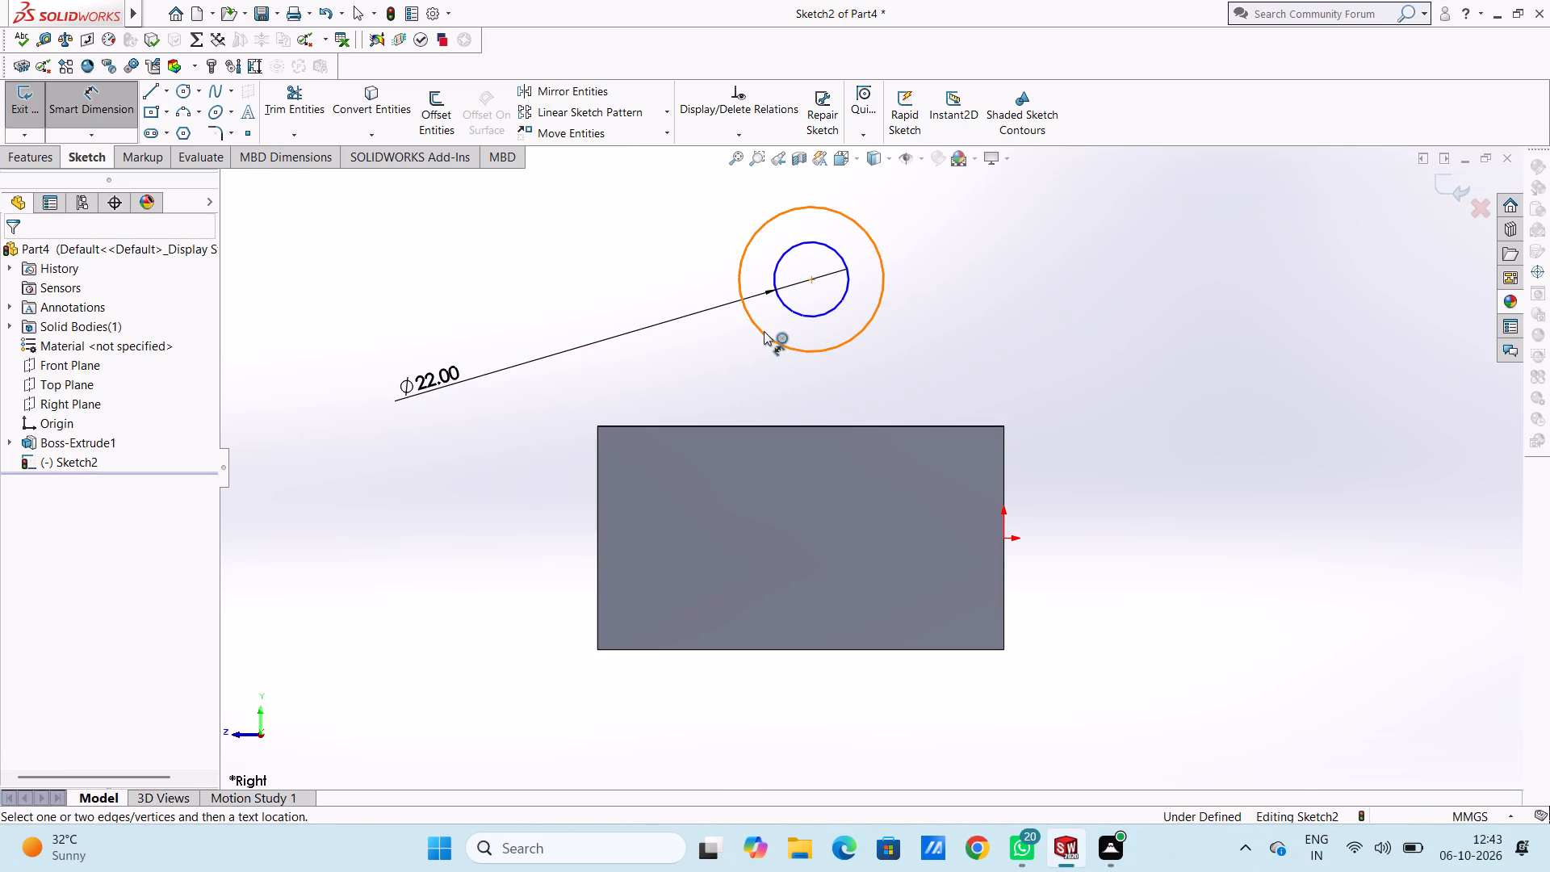
{"action": "left_click", "coordinate": [764, 331]}
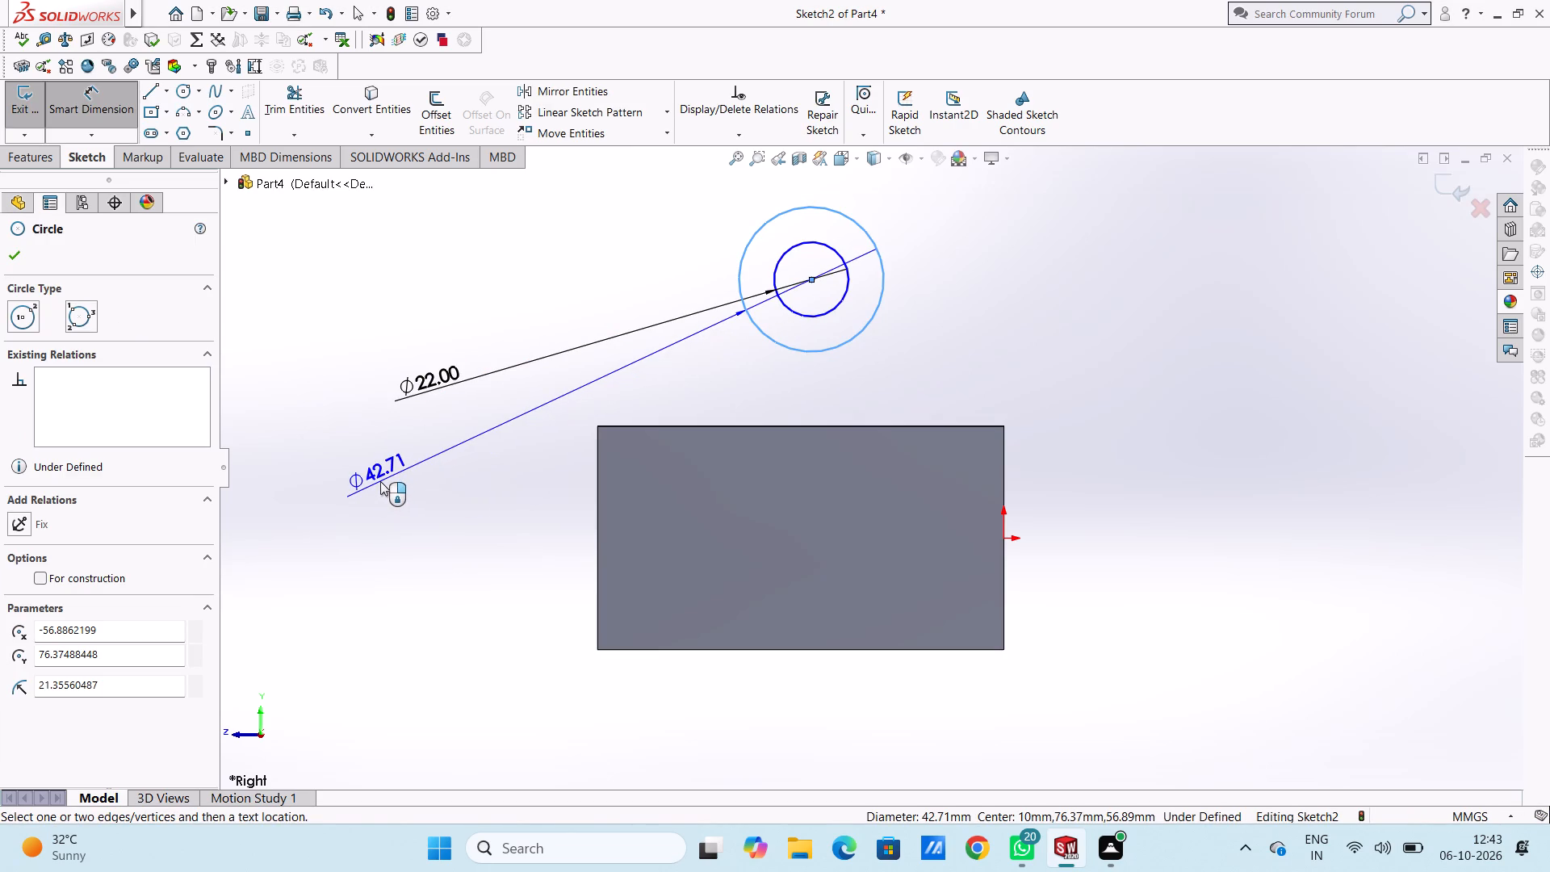
{"action": "left_click", "coordinate": [383, 476]}
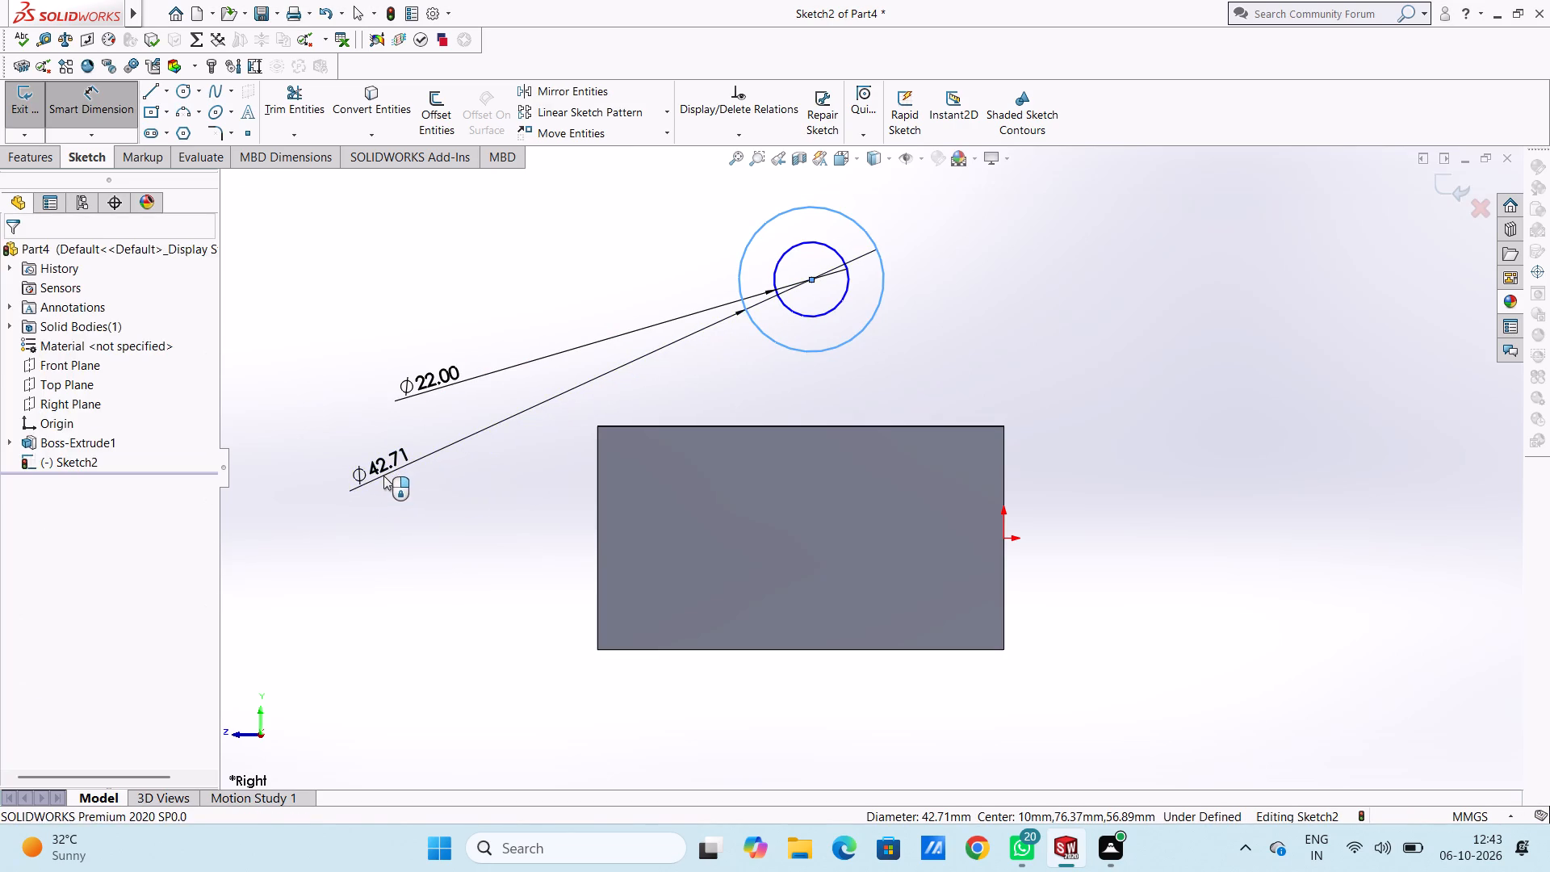
{"action": "type", "text": "44"}
{"action": "key", "text": "Return"}
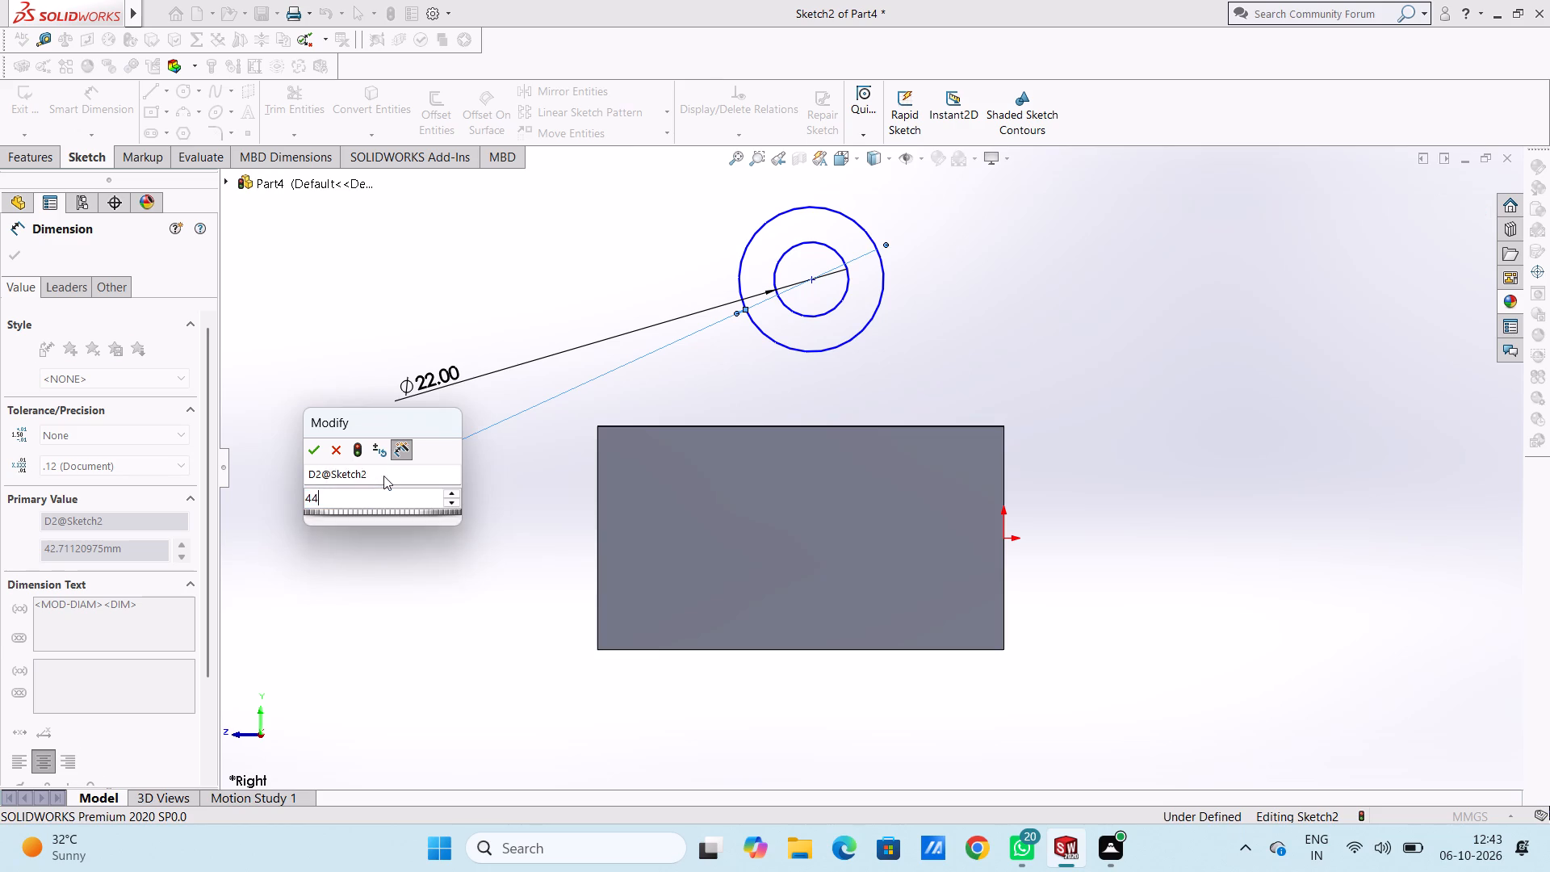
{"action": "left_click", "coordinate": [538, 306]}
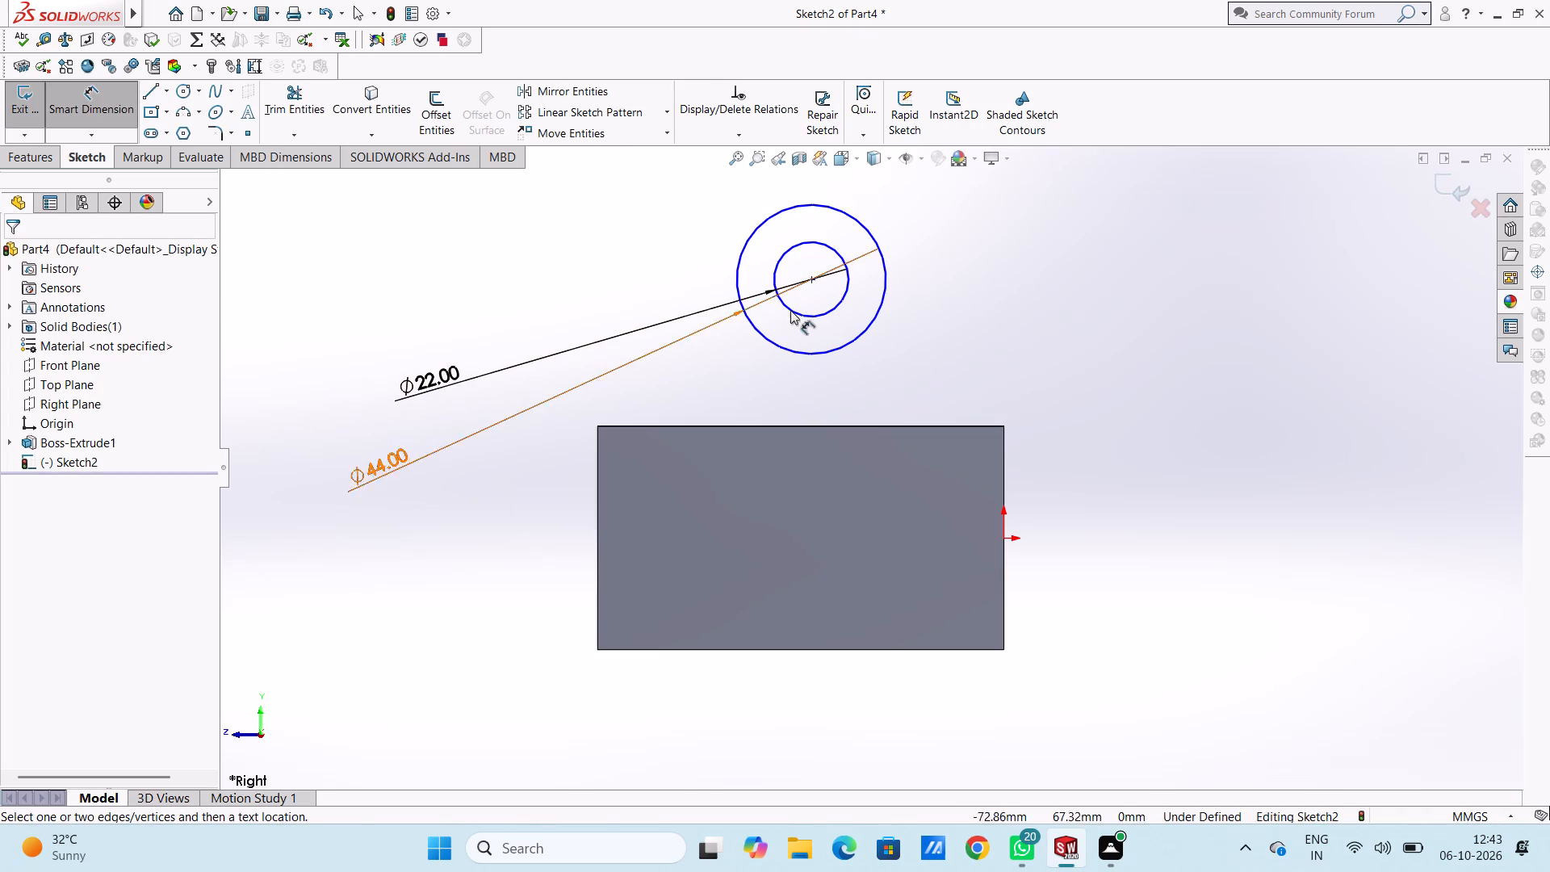
Dimension the circles' centre at a vertical distance of 100 mm from the block's bottom edge.
{"action": "left_click", "coordinate": [809, 283]}
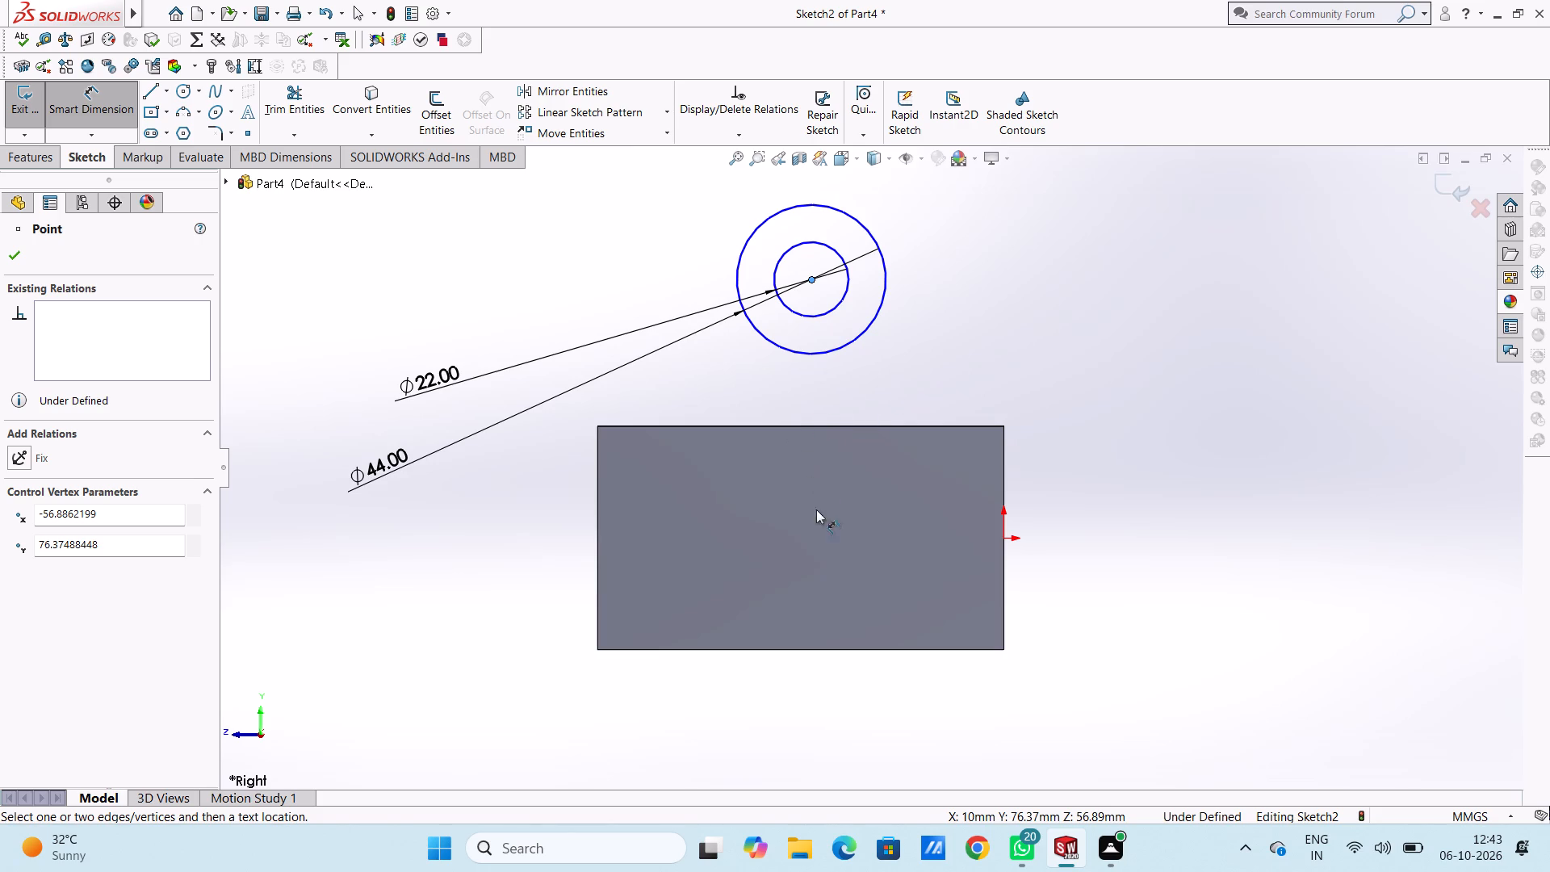
{"action": "left_click", "coordinate": [806, 649]}
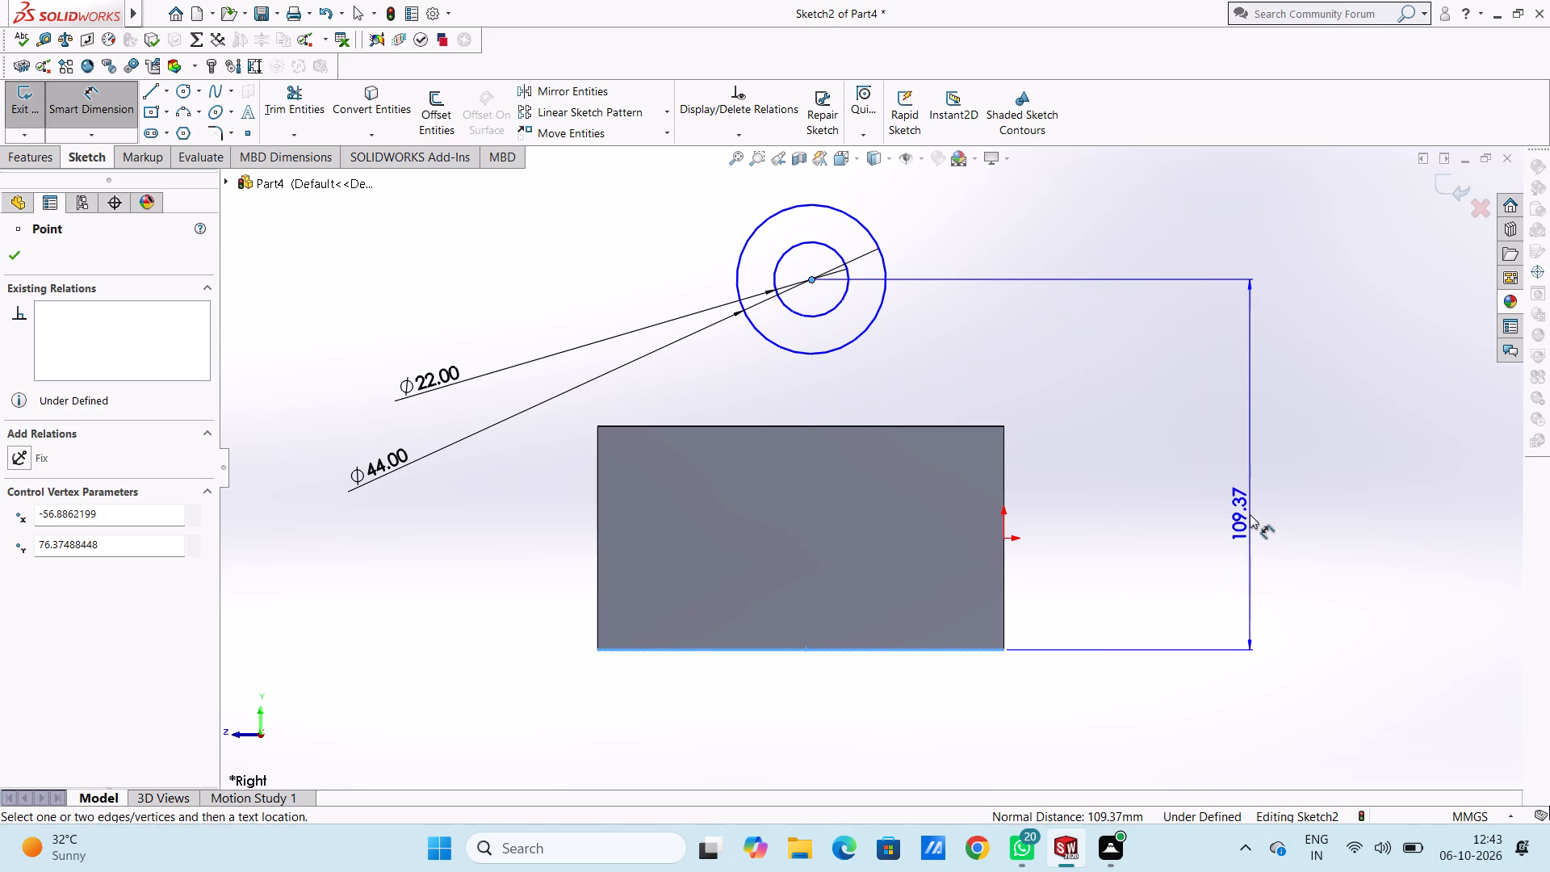
{"action": "left_click", "coordinate": [1205, 494]}
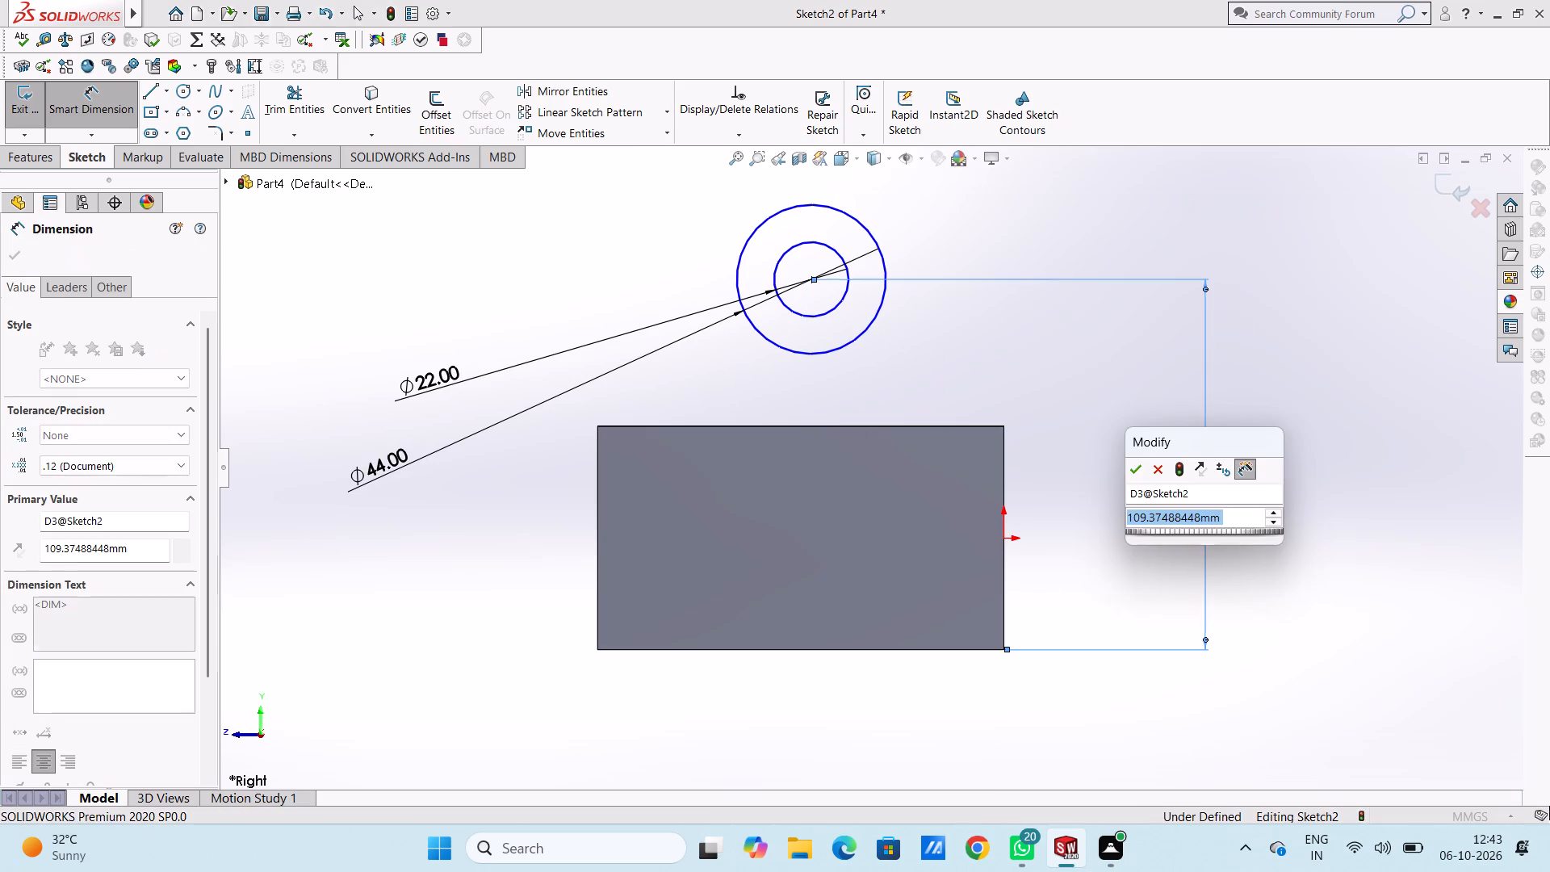
{"action": "type", "text": "100"}
{"action": "key", "text": "Return"}
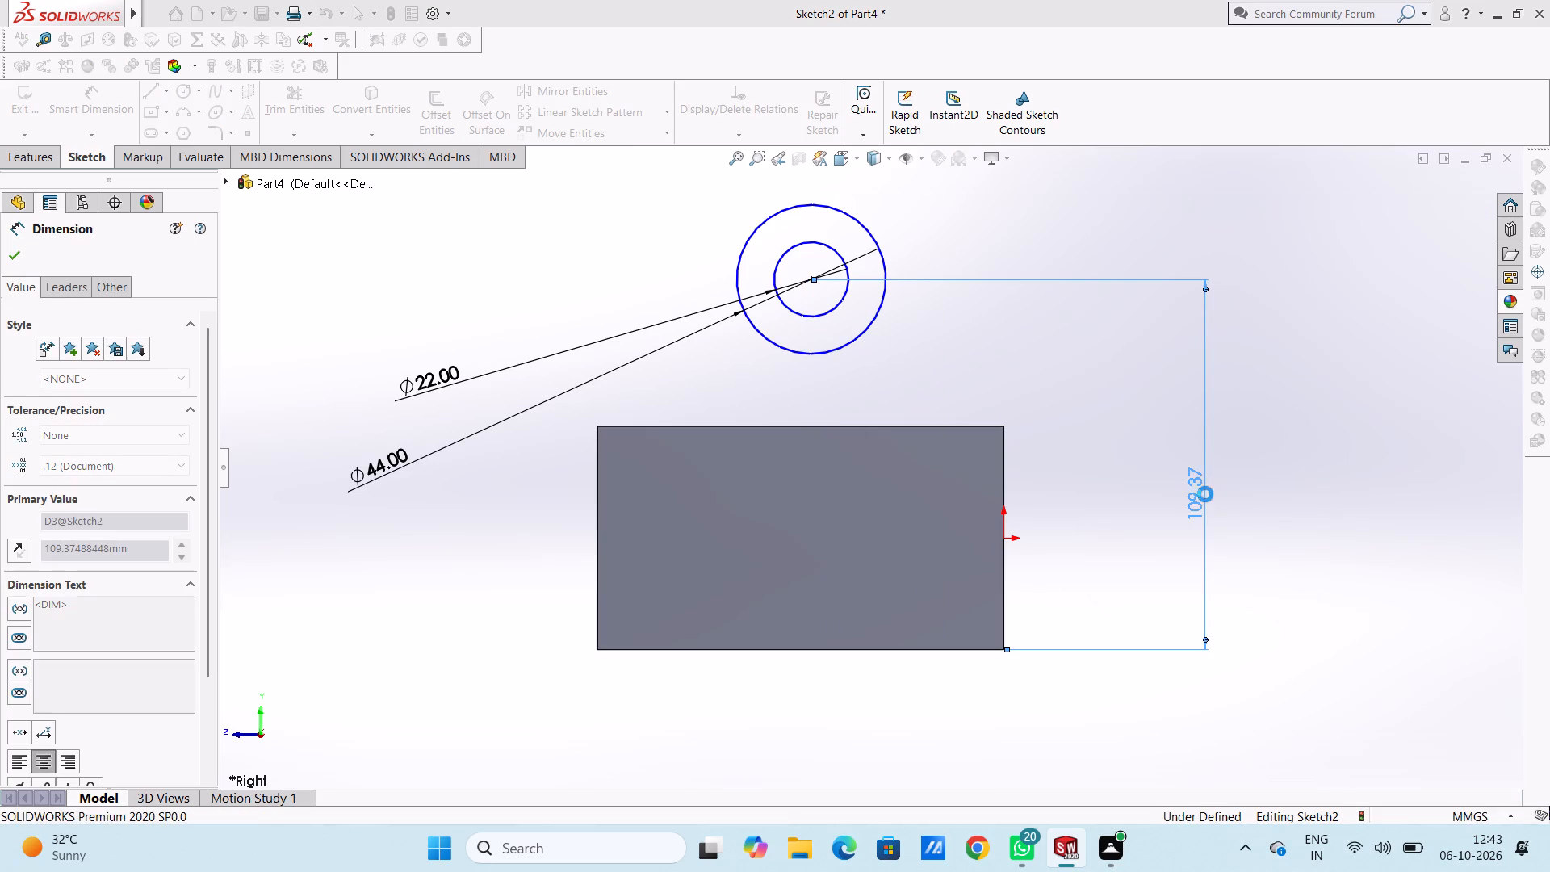
{"action": "left_click", "coordinate": [1121, 405]}
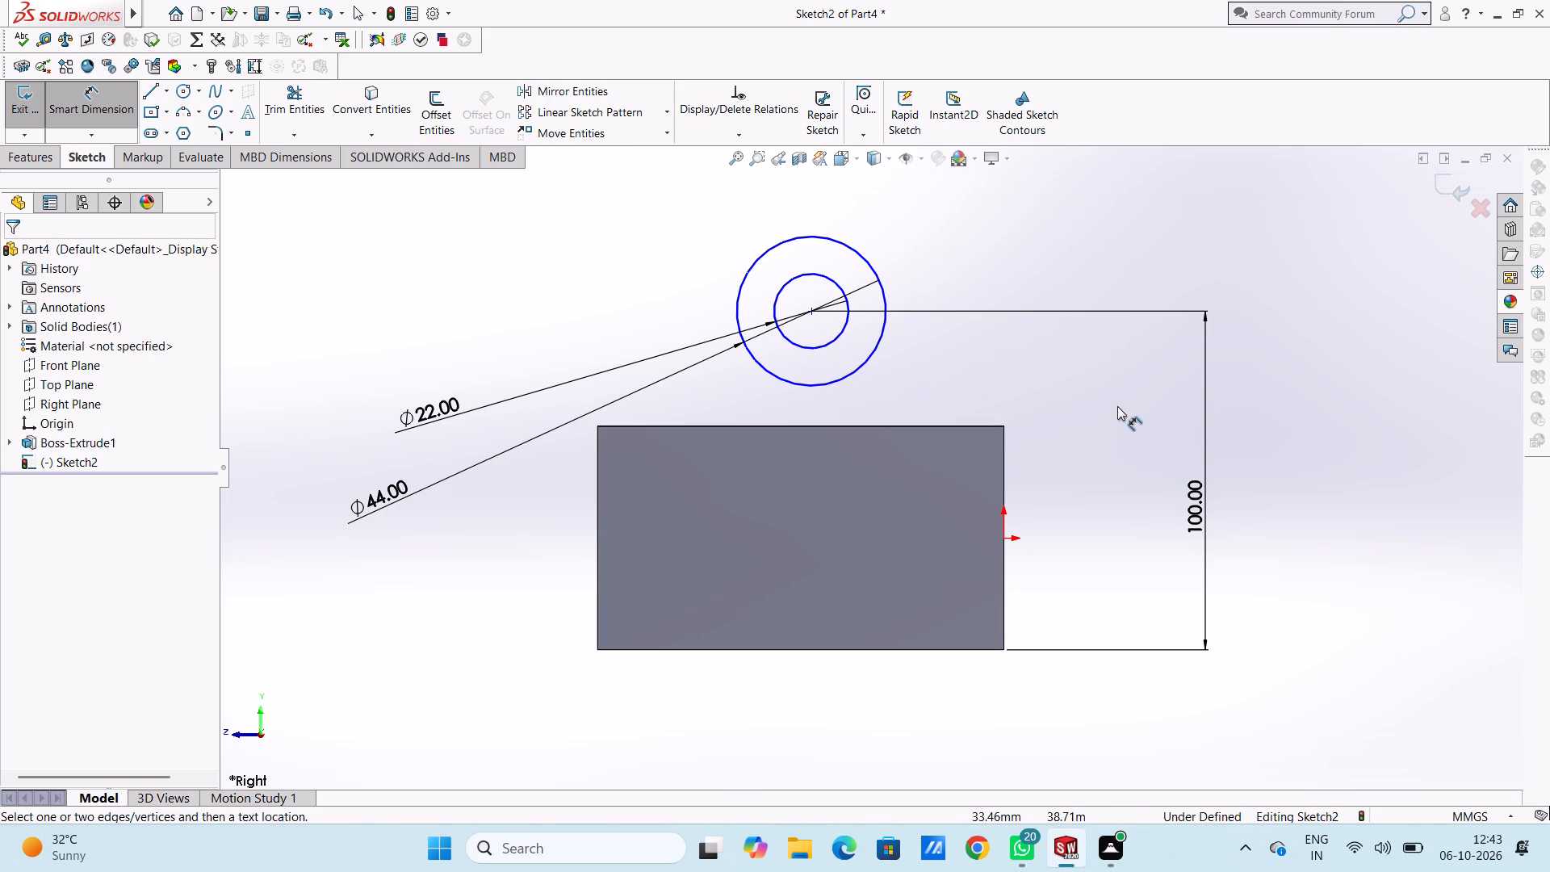
Dimension the circles' centre at a horizontal distance of 60 mm from the block's vertical edge through the origin.
{"action": "left_click", "coordinate": [807, 313]}
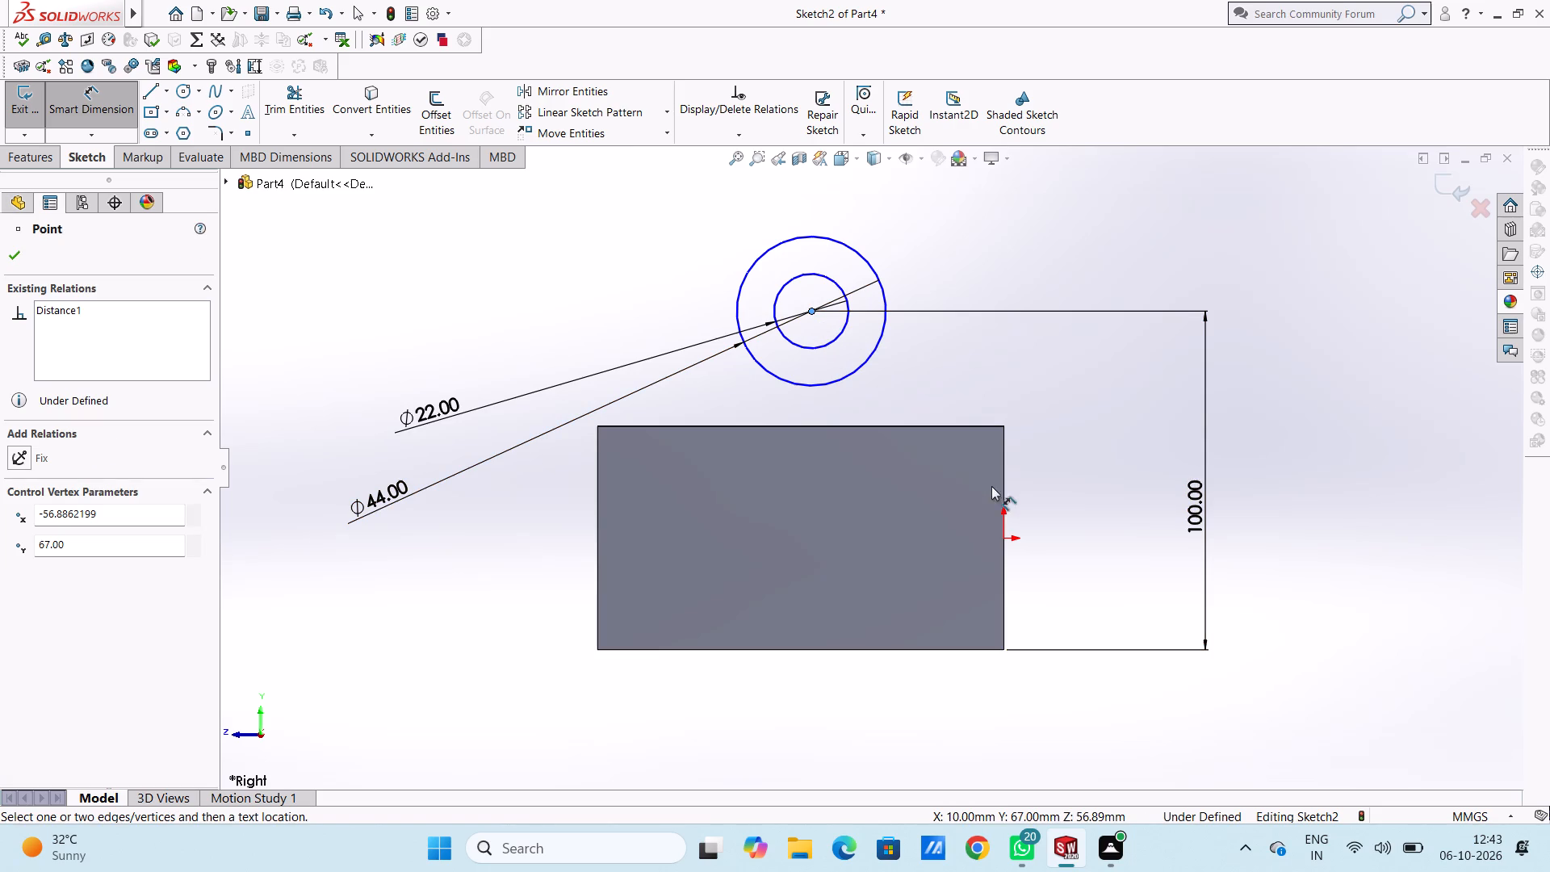
{"action": "left_click", "coordinate": [1003, 472]}
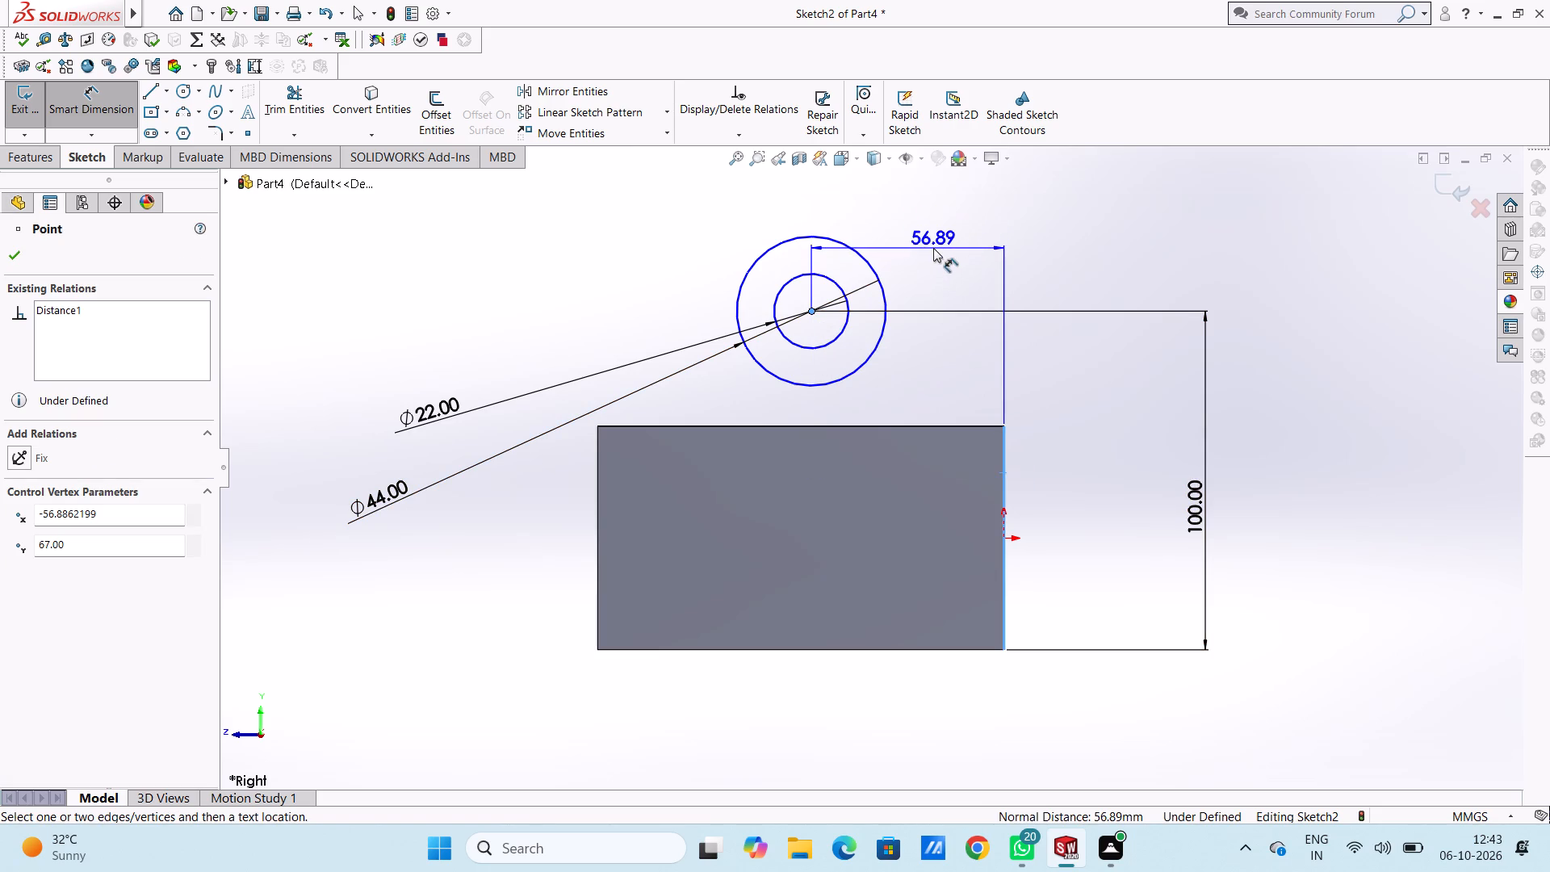
{"action": "scroll", "coordinate": [933, 248], "scroll_direction": "up", "scroll_amount": 3}
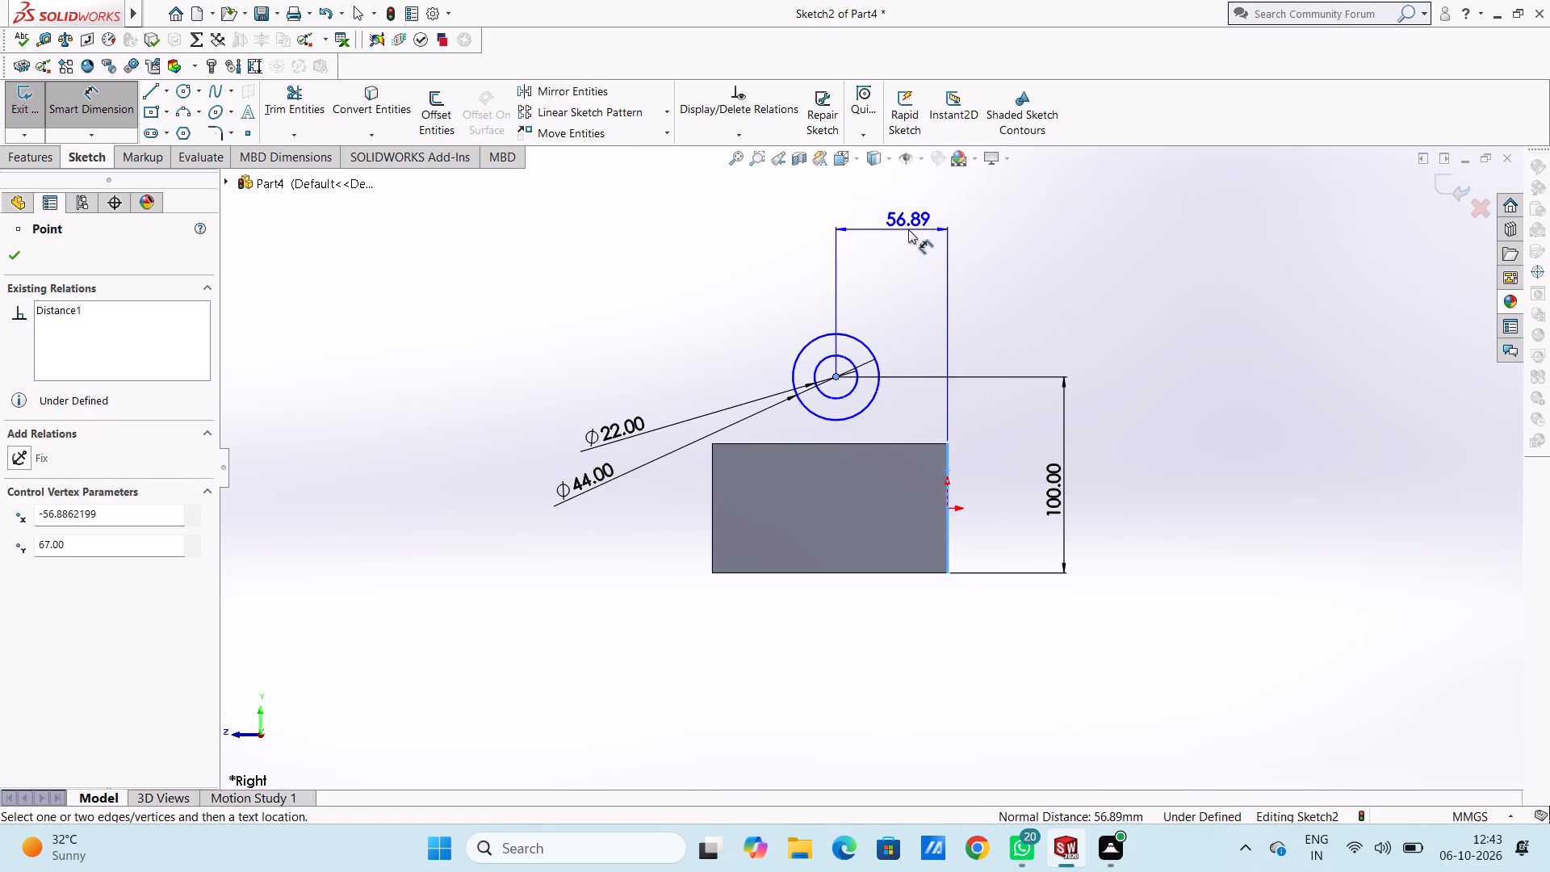
{"action": "left_click", "coordinate": [908, 229]}
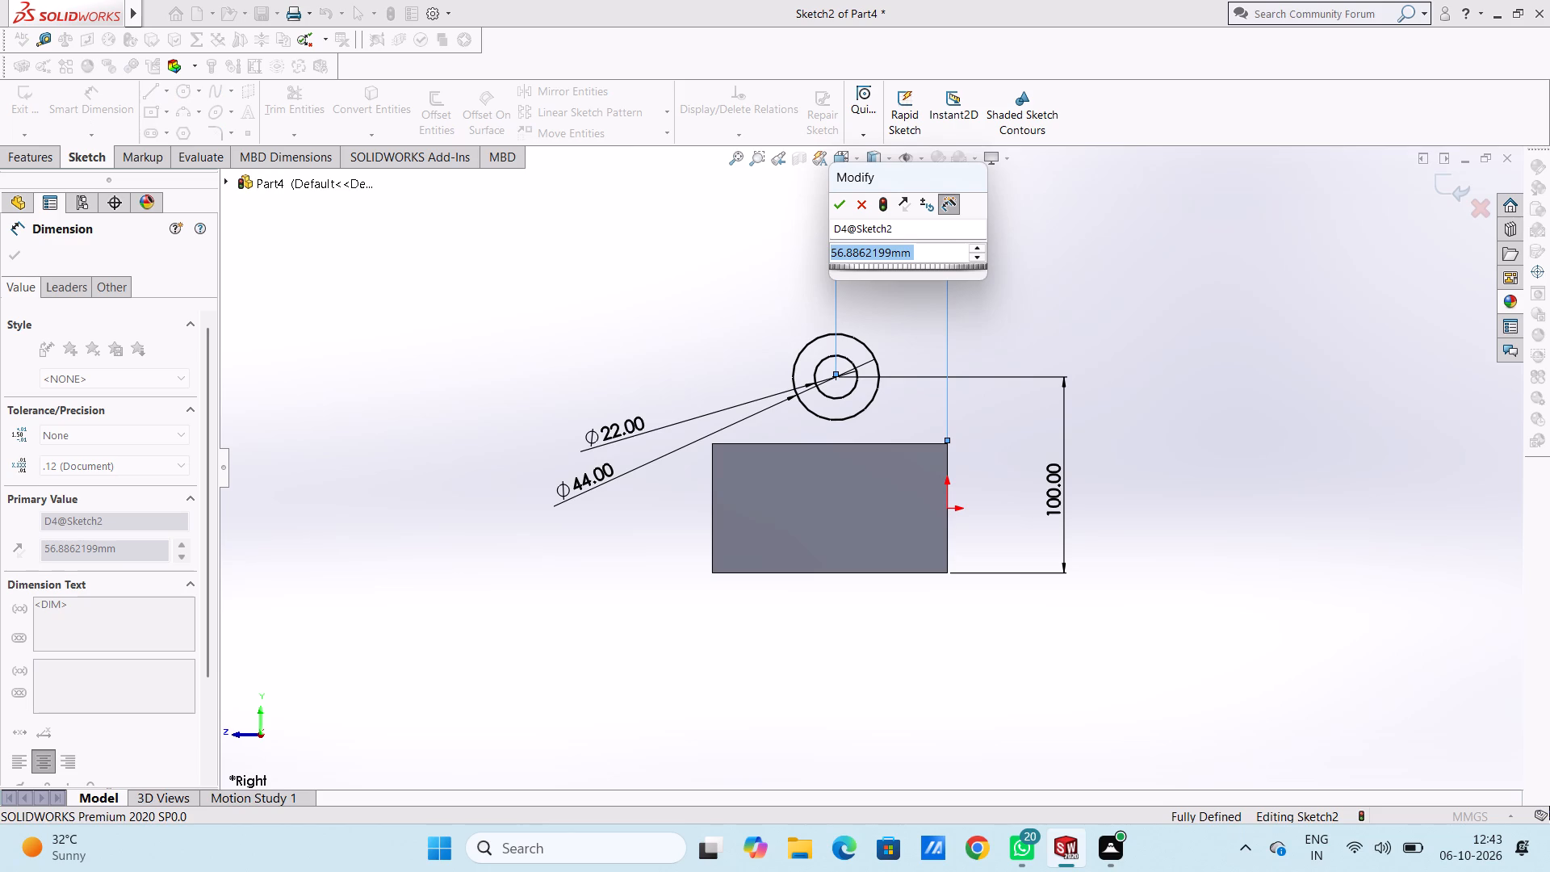
{"action": "type", "text": "60"}
{"action": "key", "text": "Return"}
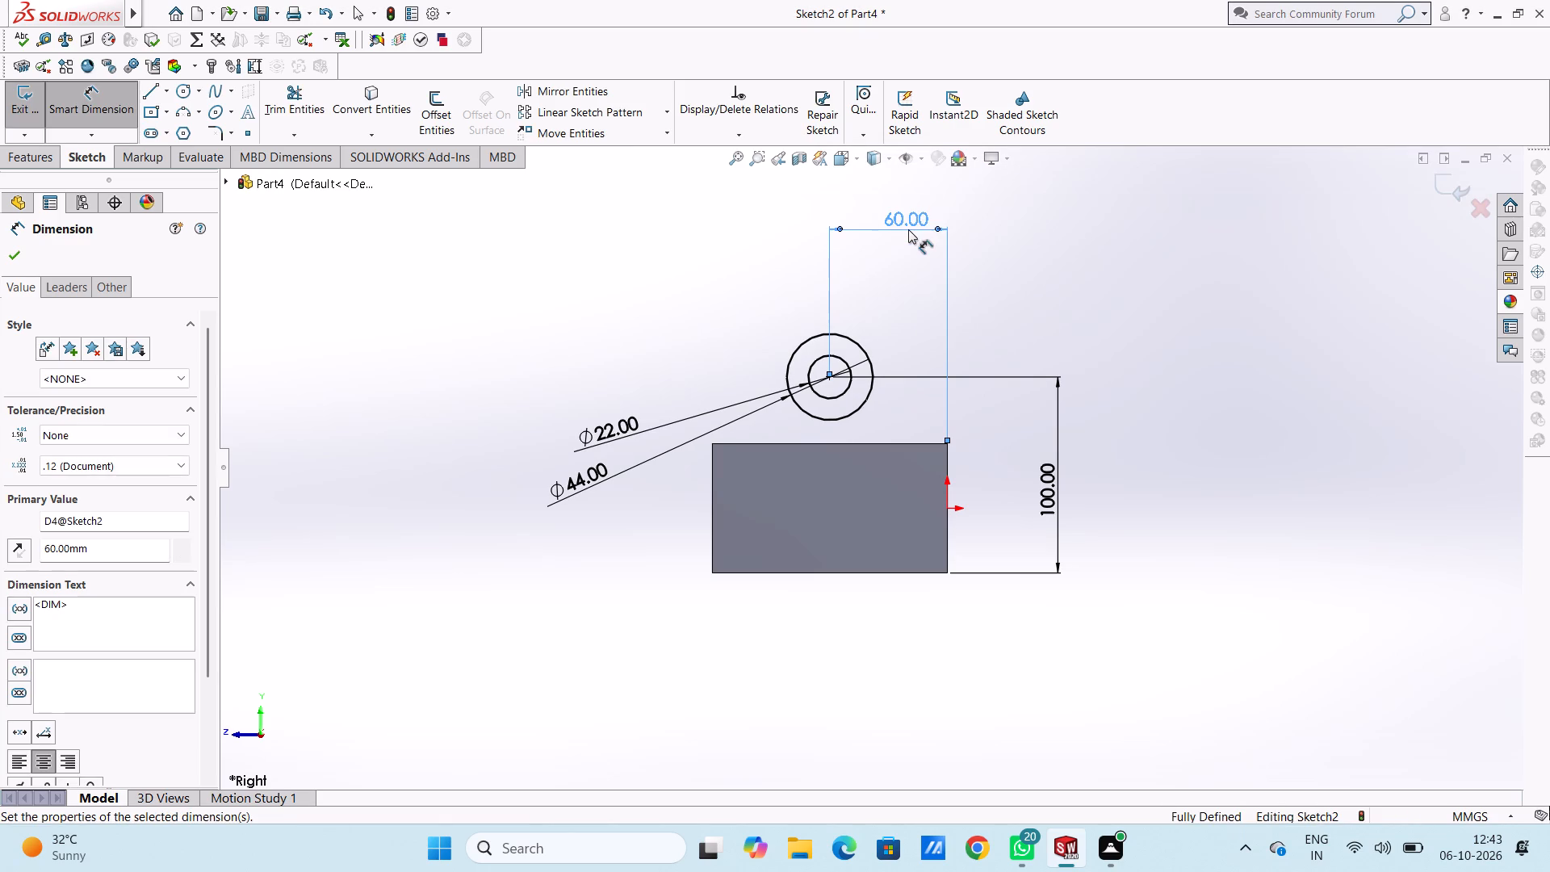
{"action": "left_click", "coordinate": [706, 346]}
Draw two lines, each about 65 mm long, from the block face's upper corners tangent to the outer circle.
{"action": "scroll", "coordinate": [1003, 413], "scroll_direction": "down", "scroll_amount": 1}
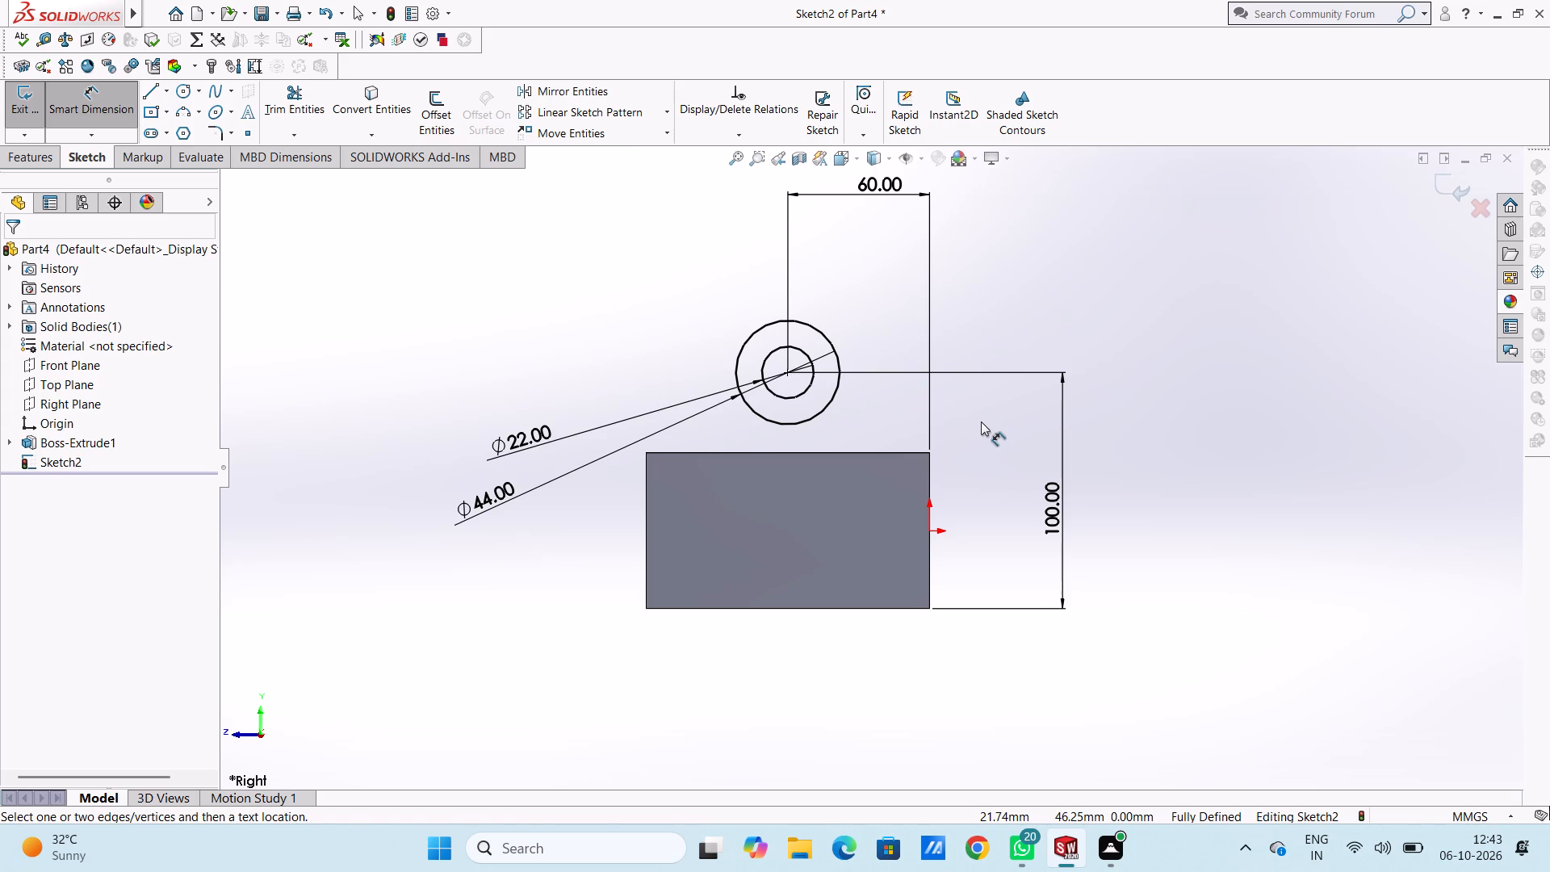
{"action": "left_click", "coordinate": [146, 86]}
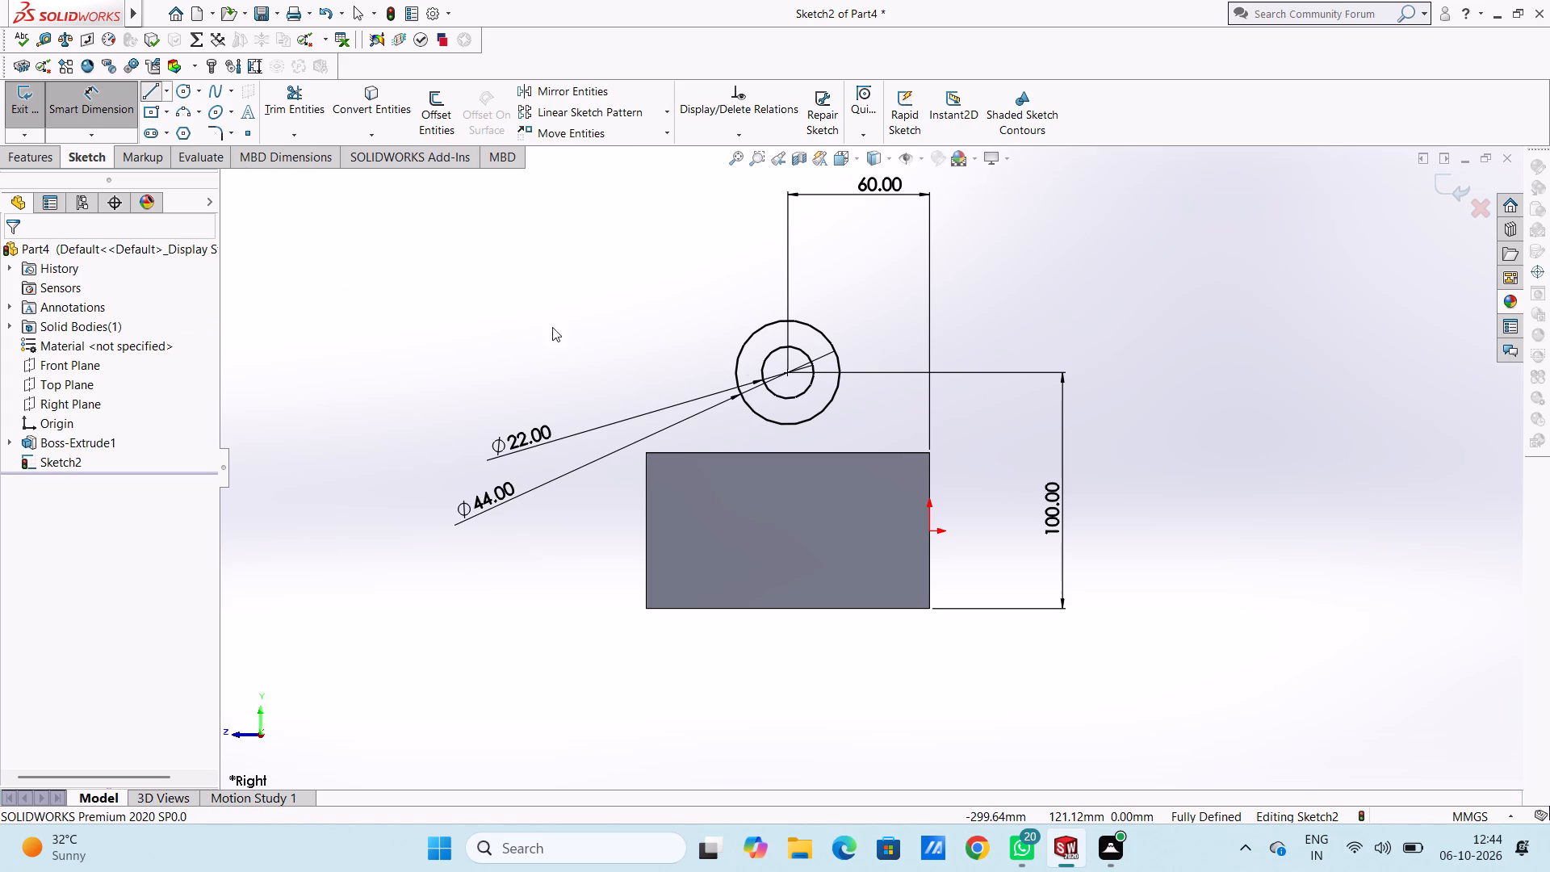
{"action": "left_click", "coordinate": [644, 452]}
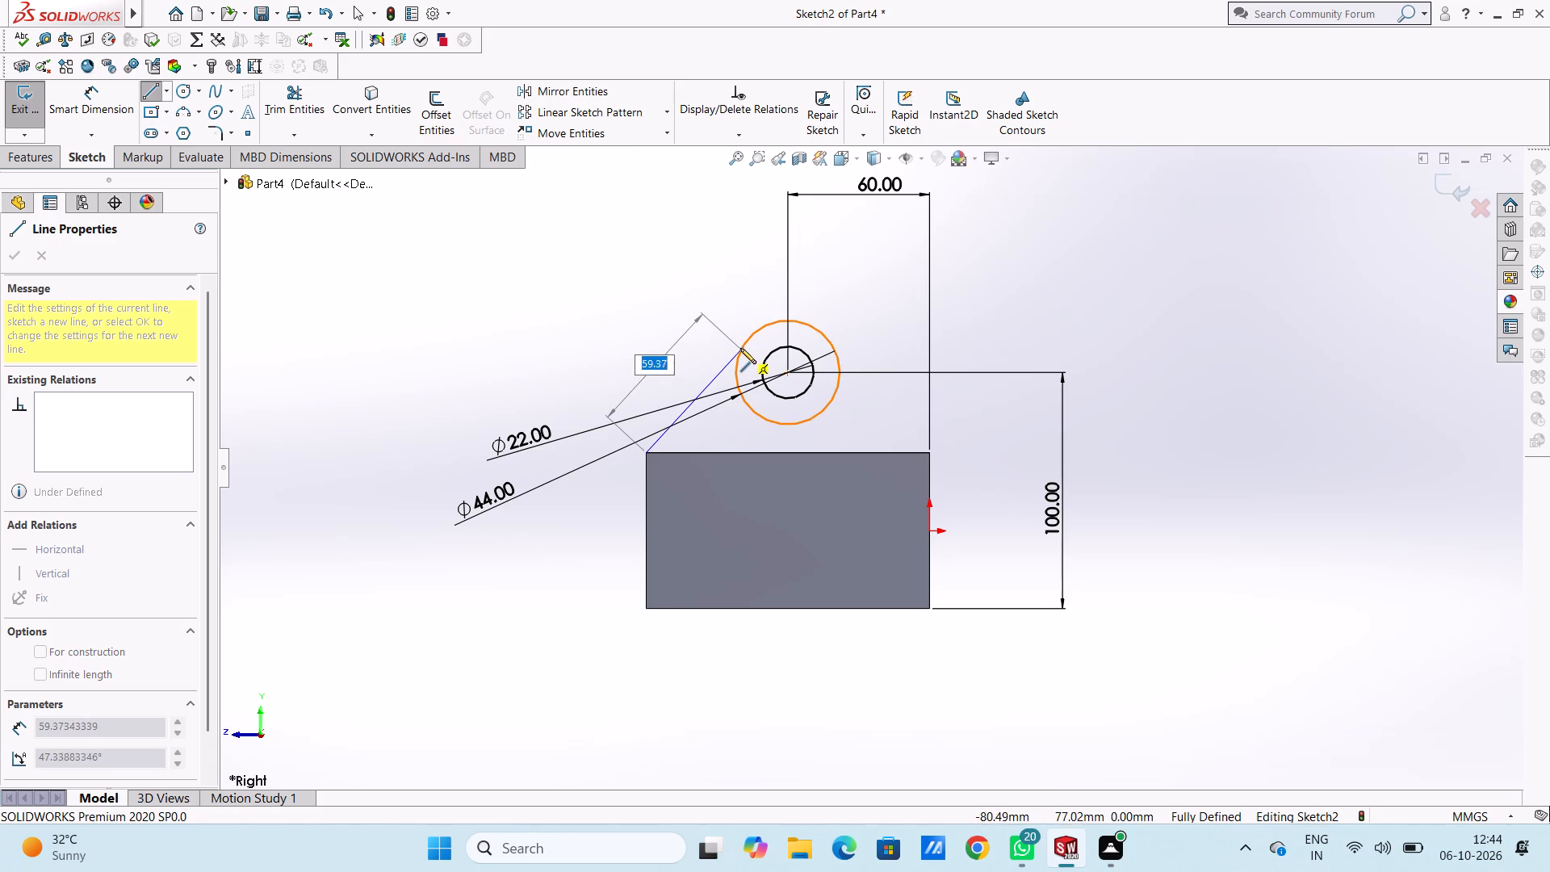
{"action": "left_click", "coordinate": [748, 337]}
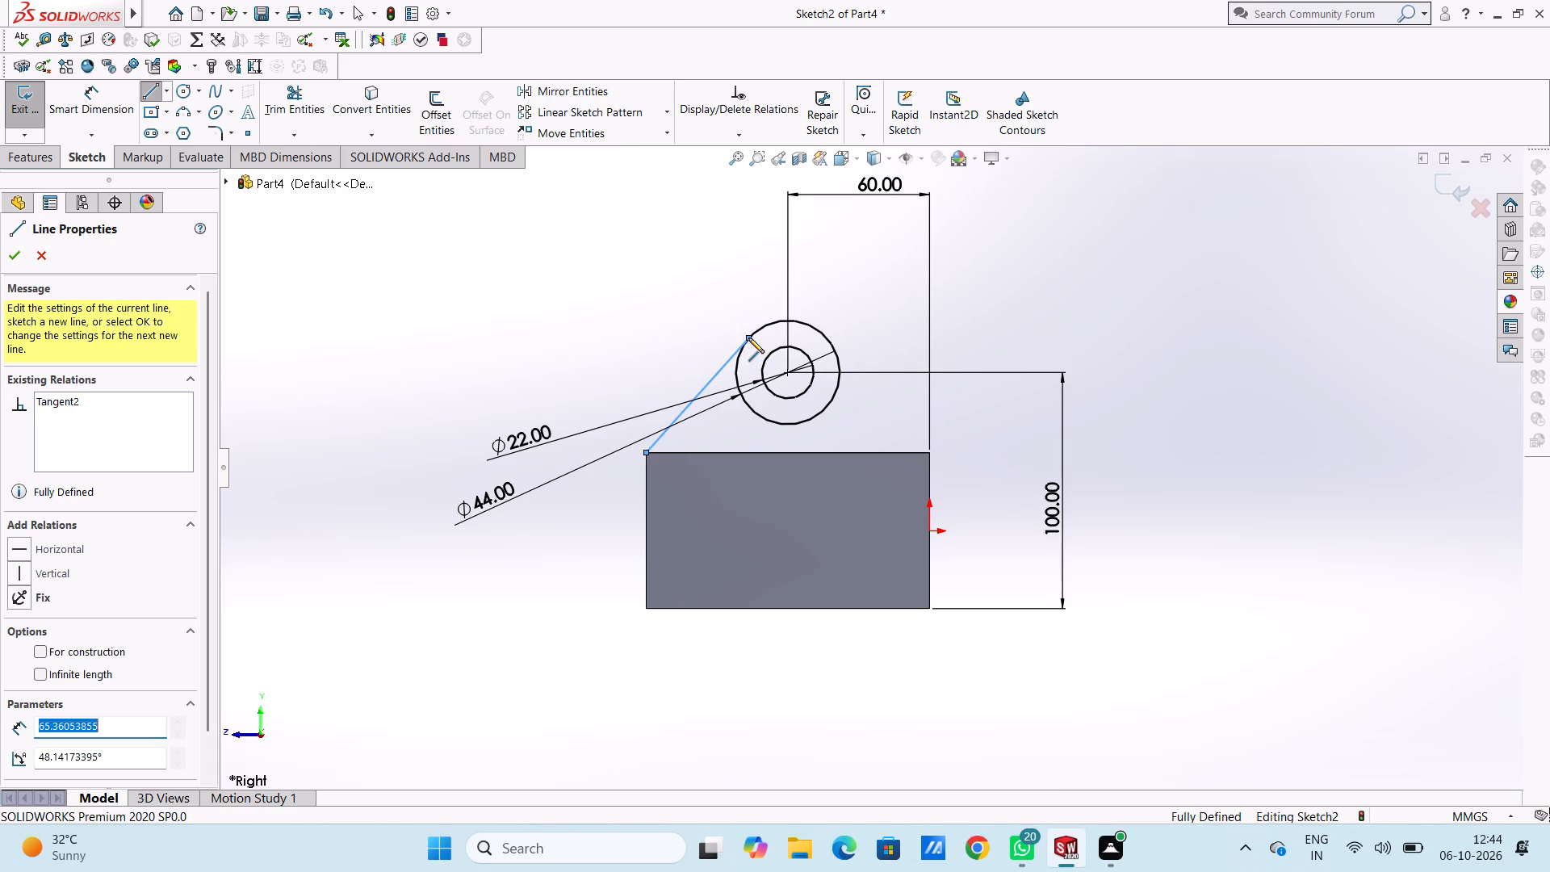
{"action": "key", "text": "Escape"}
{"action": "key", "text": "Escape"}
{"action": "key", "text": "Escape"}
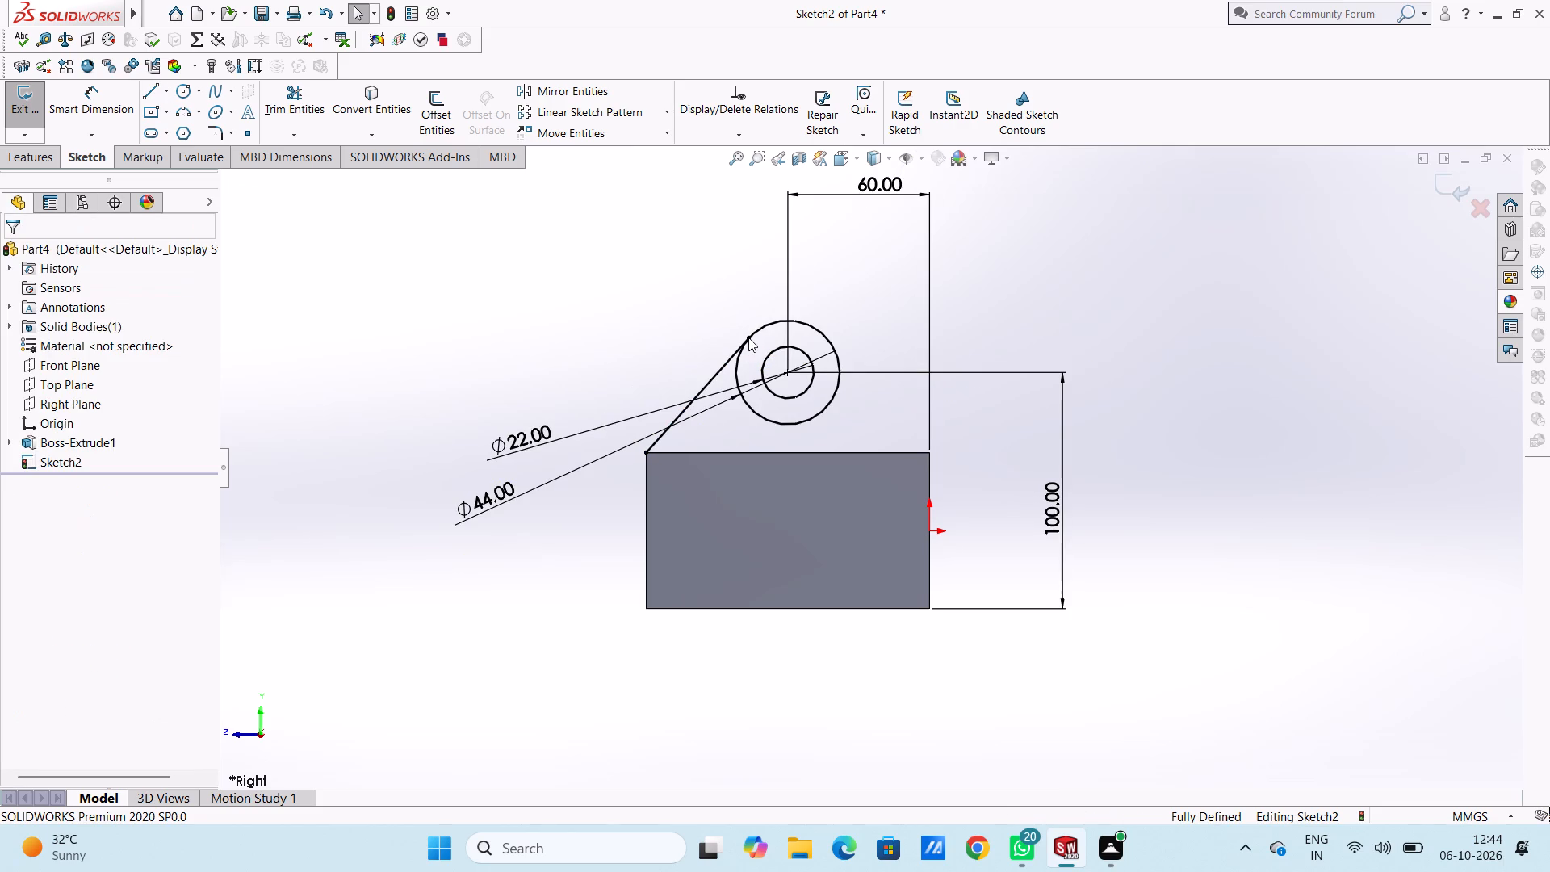
{"action": "left_click", "coordinate": [157, 90]}
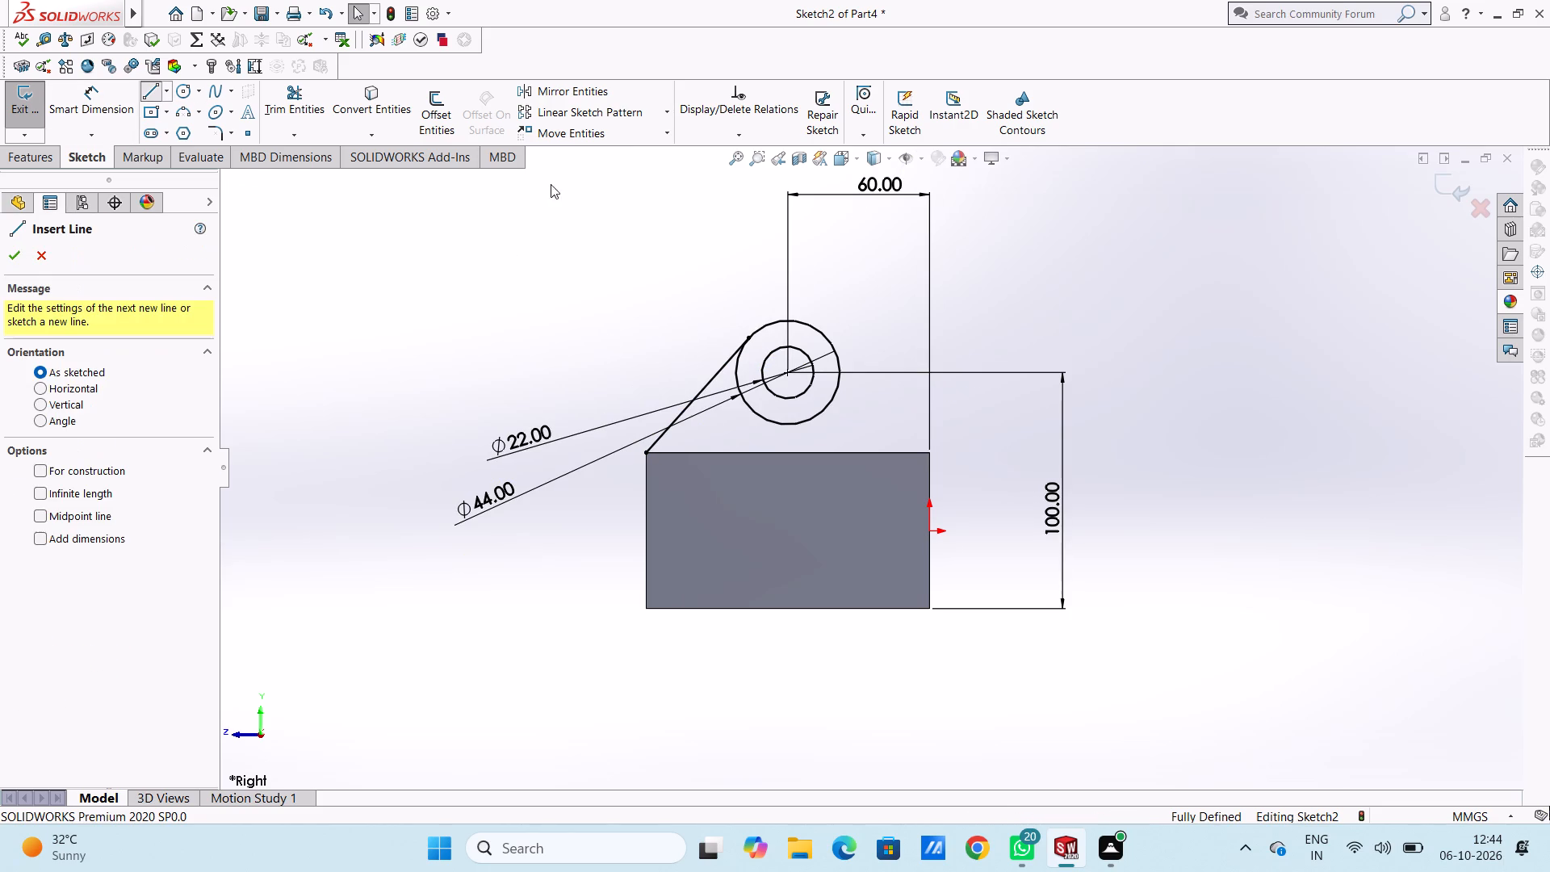
{"action": "left_click", "coordinate": [928, 451]}
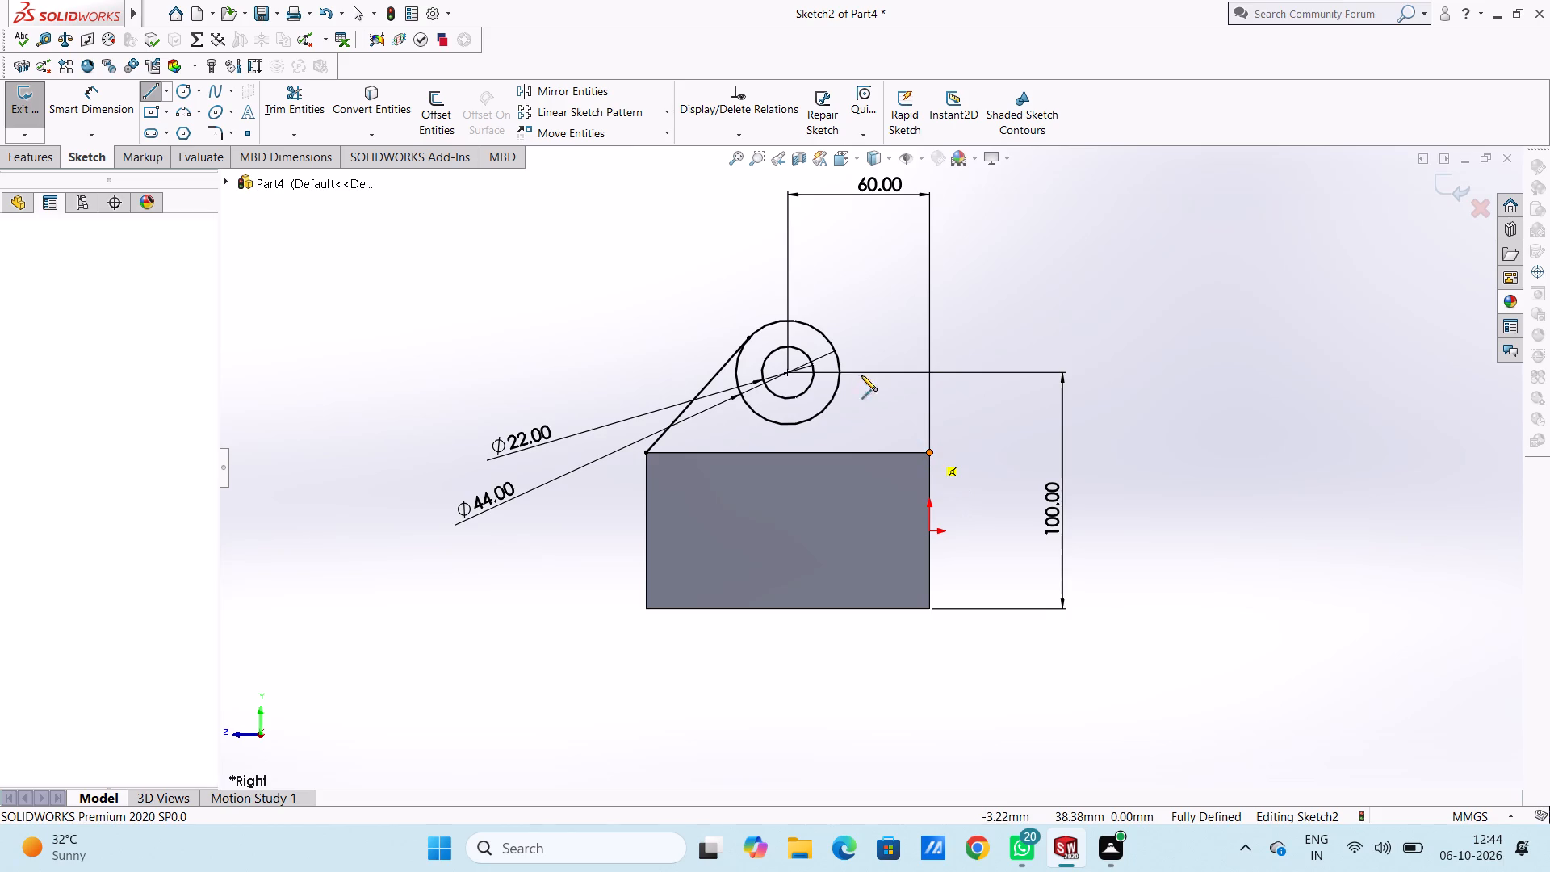
{"action": "left_click", "coordinate": [826, 333]}
{"action": "key", "text": "Escape"}
{"action": "key", "text": "Escape"}
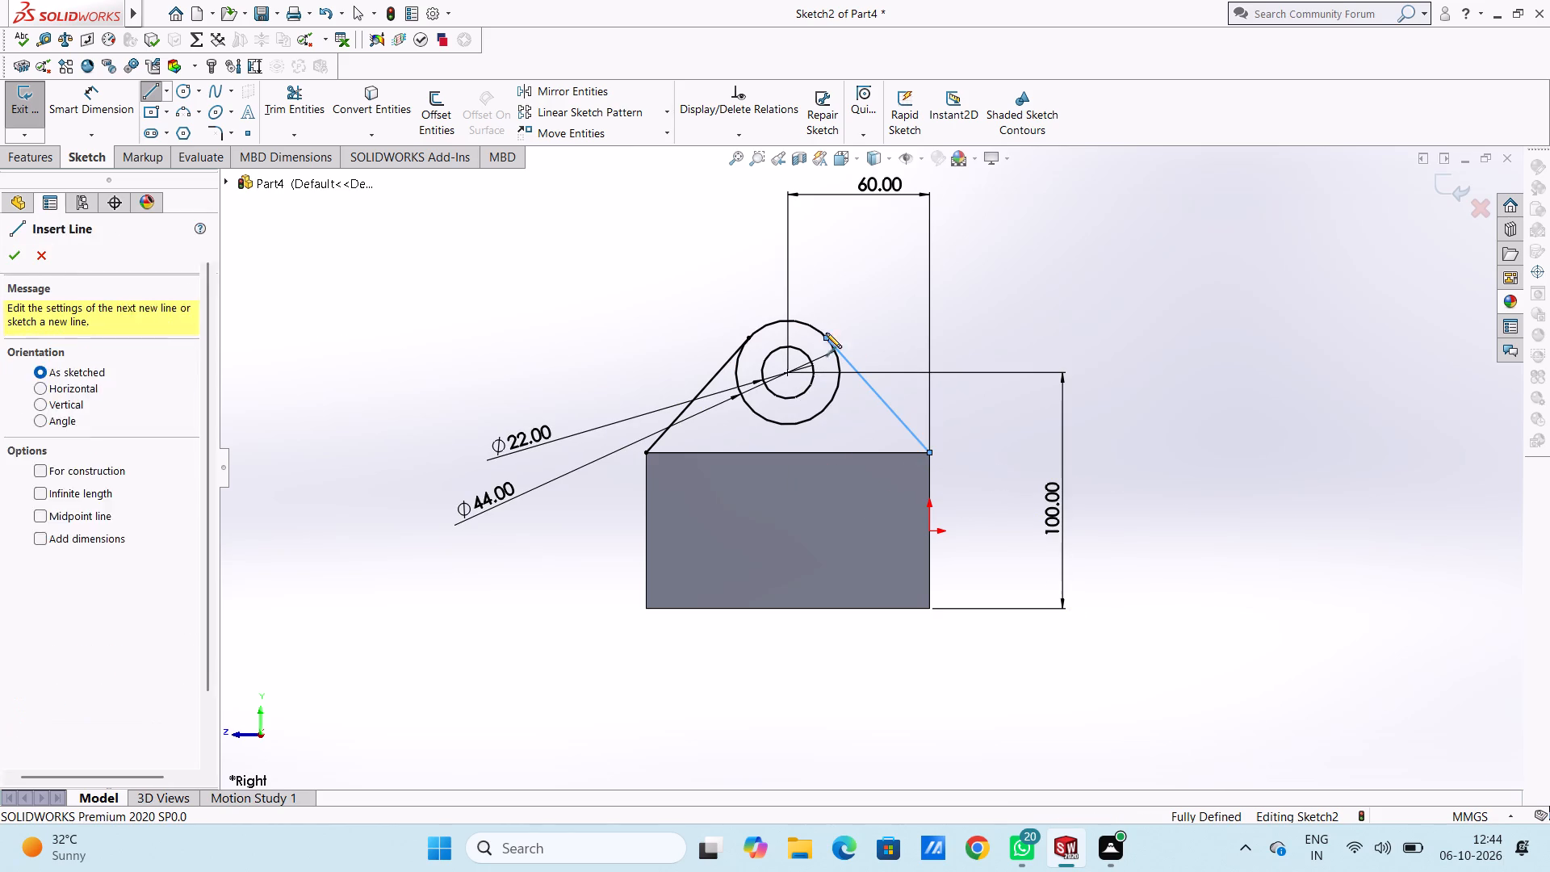
{"action": "key", "text": "Escape"}
Close the lug profile with a 120 mm horizontal line along the block face's top edge, between its two upper corners.
{"action": "scroll", "coordinate": [826, 333], "scroll_direction": "up", "scroll_amount": 2}
{"action": "middle_click_drag", "start_coordinate": [628, 369], "coordinate": [674, 451]}
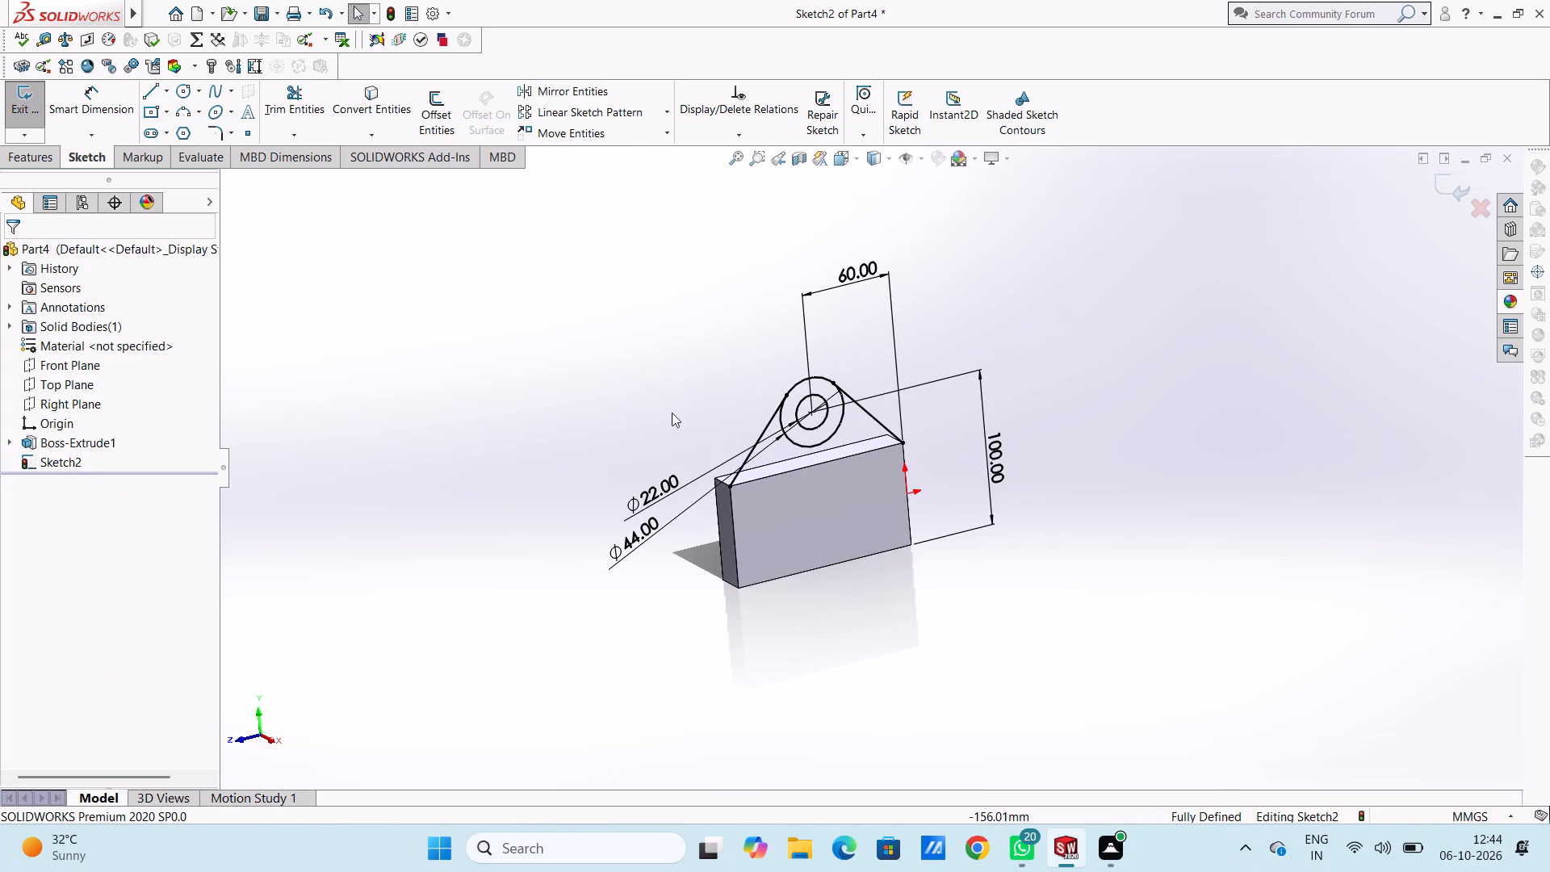
{"action": "scroll", "coordinate": [677, 375], "scroll_direction": "down", "scroll_amount": 1}
{"action": "scroll", "coordinate": [965, 557], "scroll_direction": "down", "scroll_amount": 2}
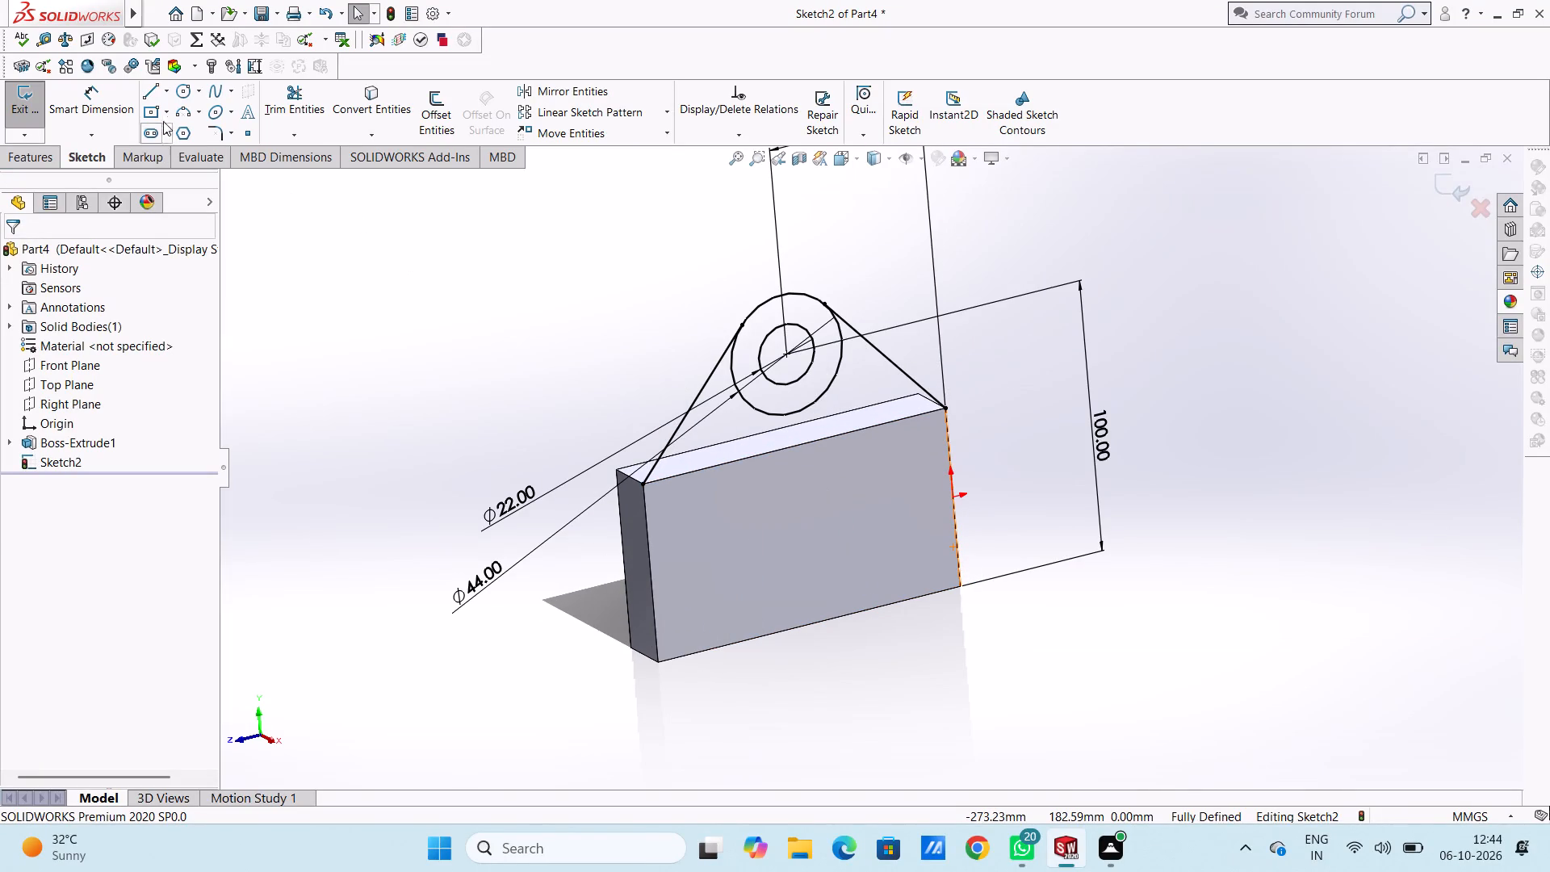
{"action": "left_click", "coordinate": [151, 87]}
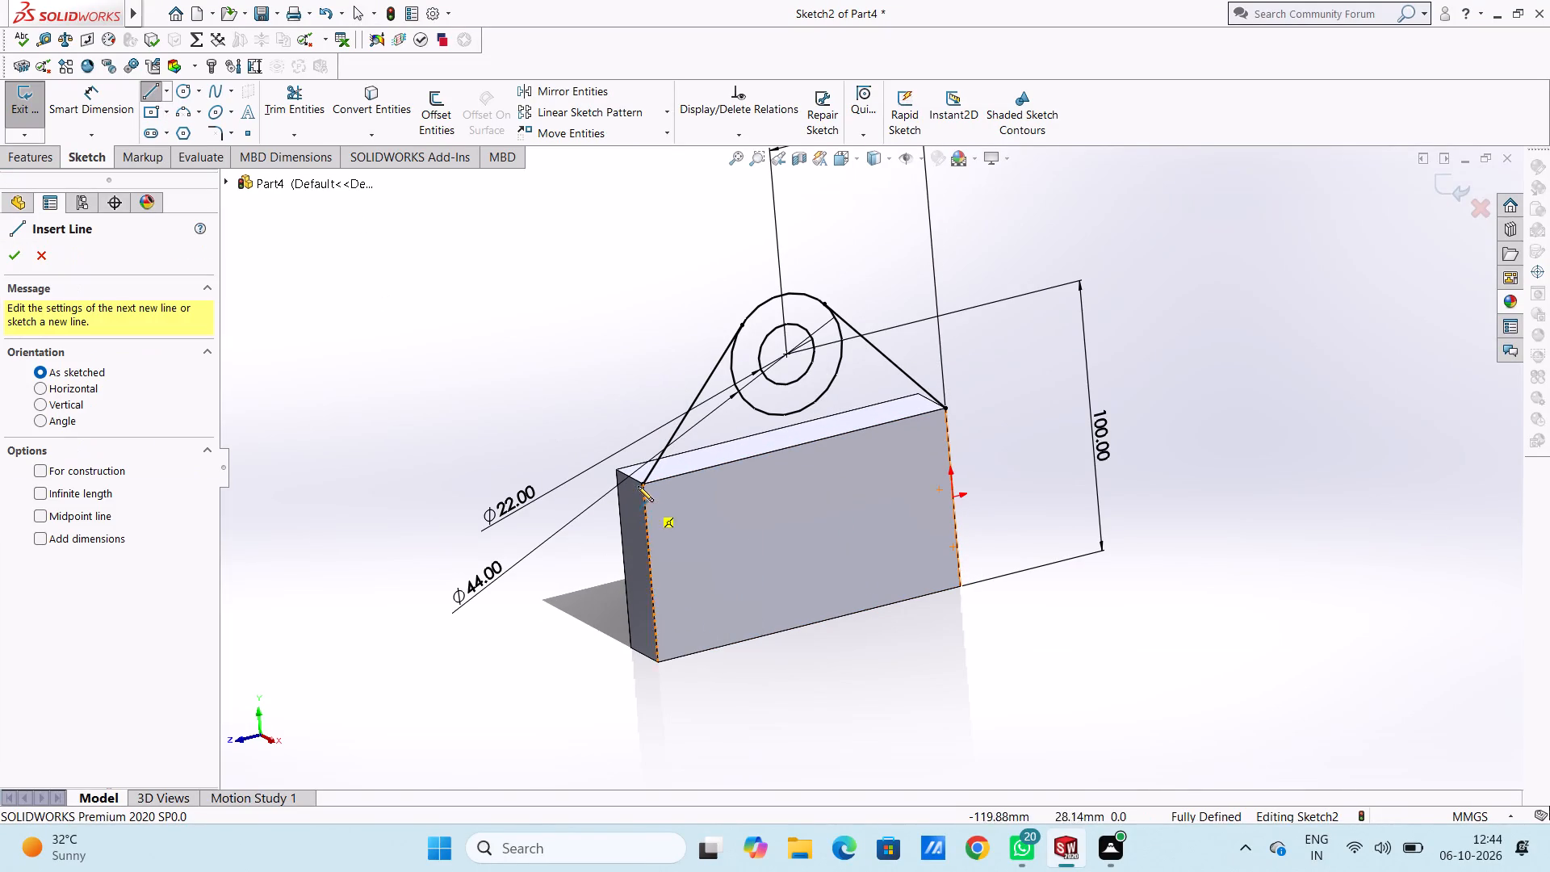
{"action": "left_click", "coordinate": [643, 488]}
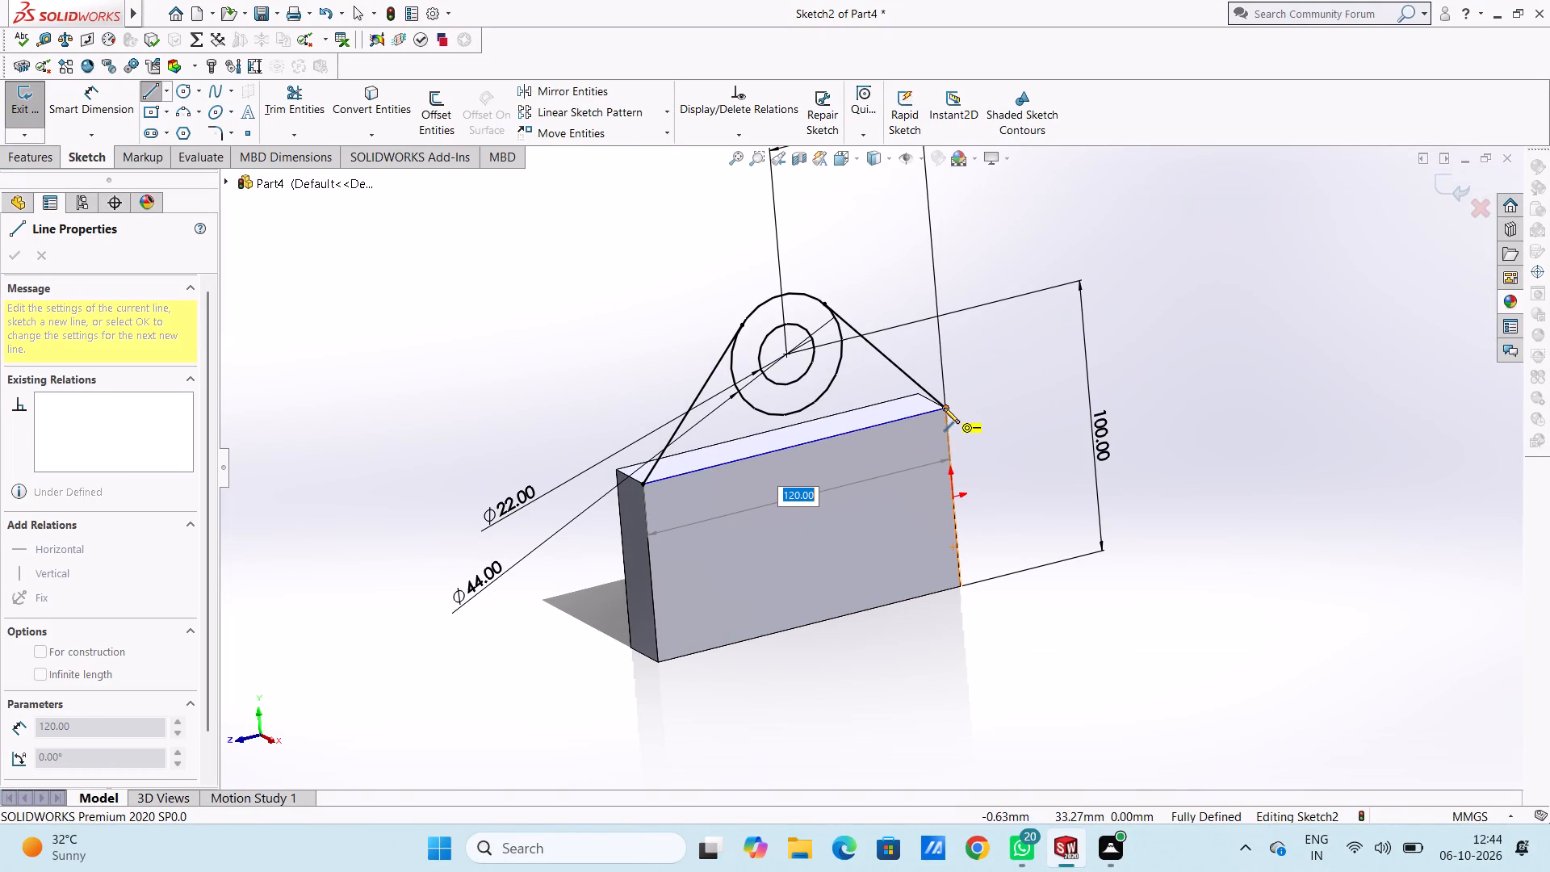
{"action": "left_click", "coordinate": [944, 408]}
{"action": "key", "text": "Escape"}
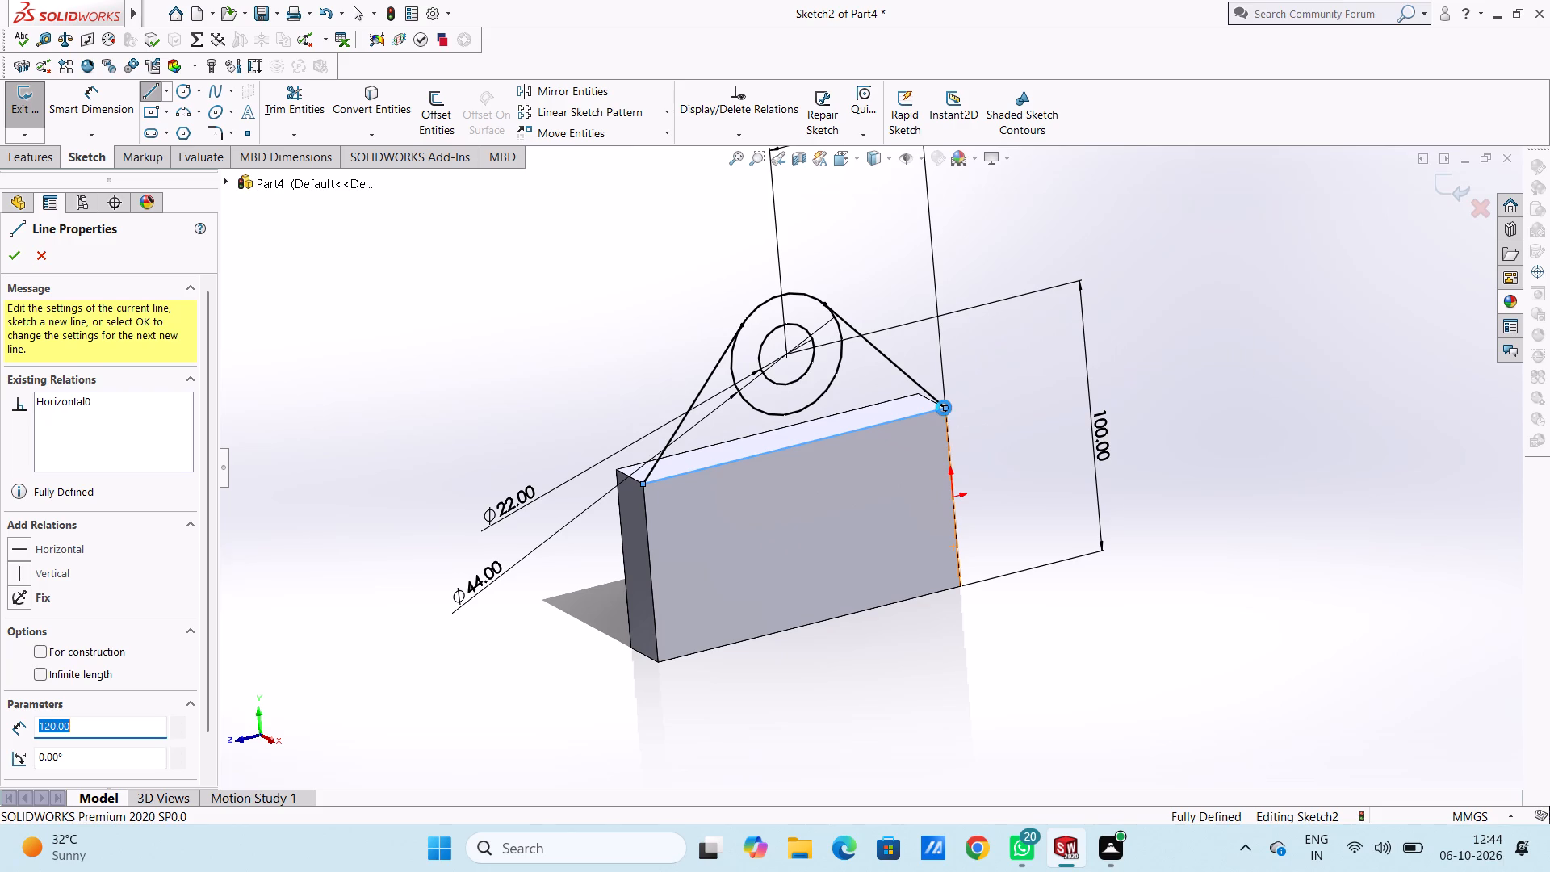
{"action": "key", "text": "Escape"}
{"action": "key", "text": "Escape"}
{"action": "key", "text": "Escape"}
{"action": "key", "text": "Escape"}
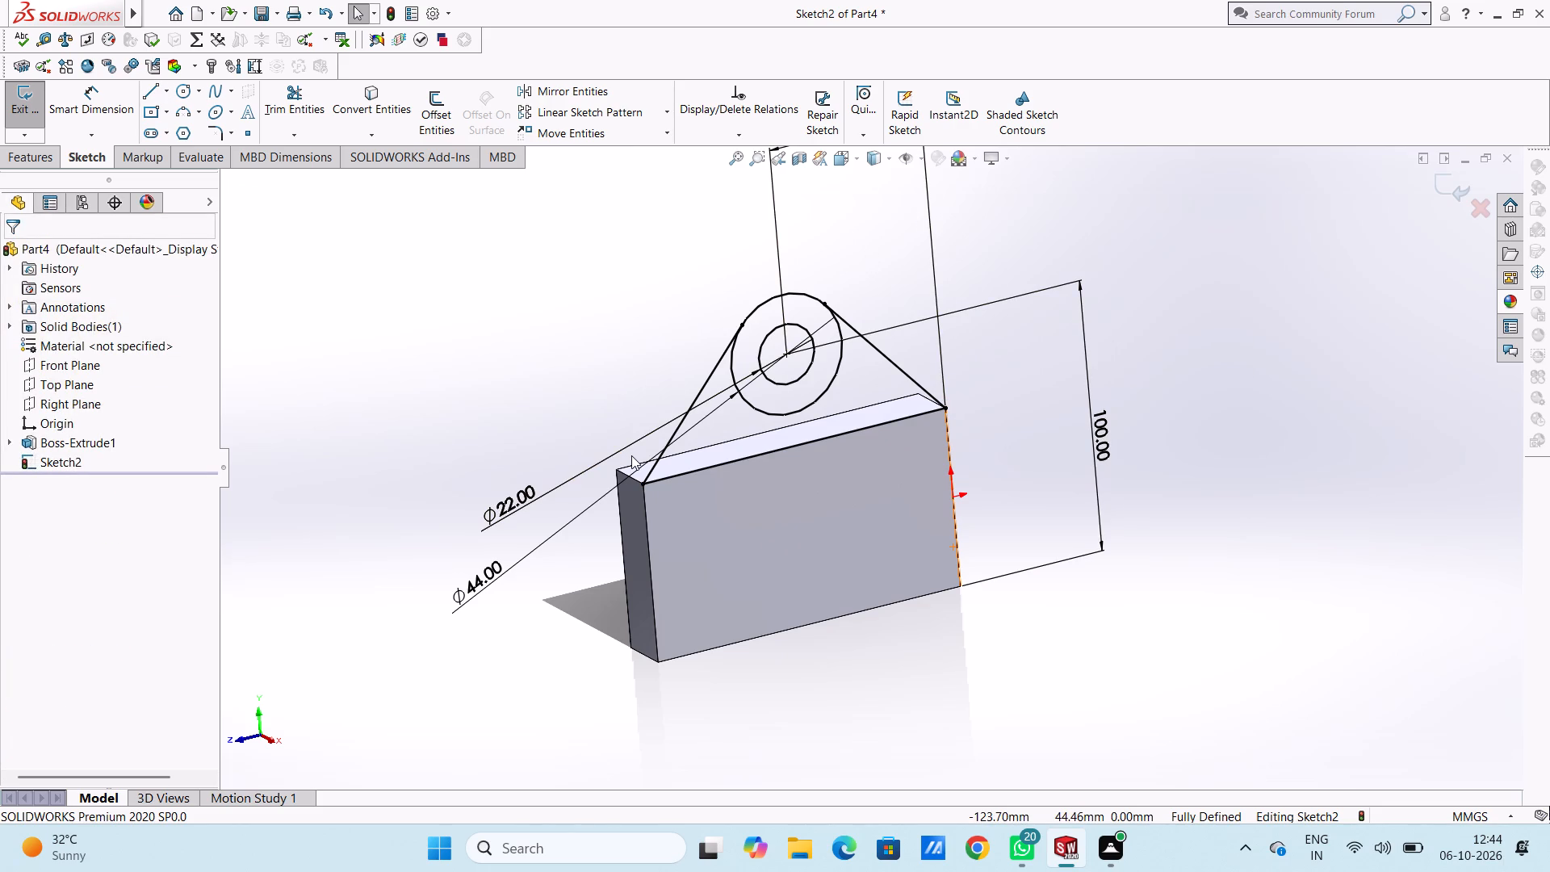
Extrude the lug's side region and the ring between the circles 10 mm, reversed to run over the block, leaving the 22 mm hole open.
{"action": "scroll", "coordinate": [631, 455], "scroll_direction": "up", "scroll_amount": 2}
{"action": "scroll", "coordinate": [874, 422], "scroll_direction": "down", "scroll_amount": 2}
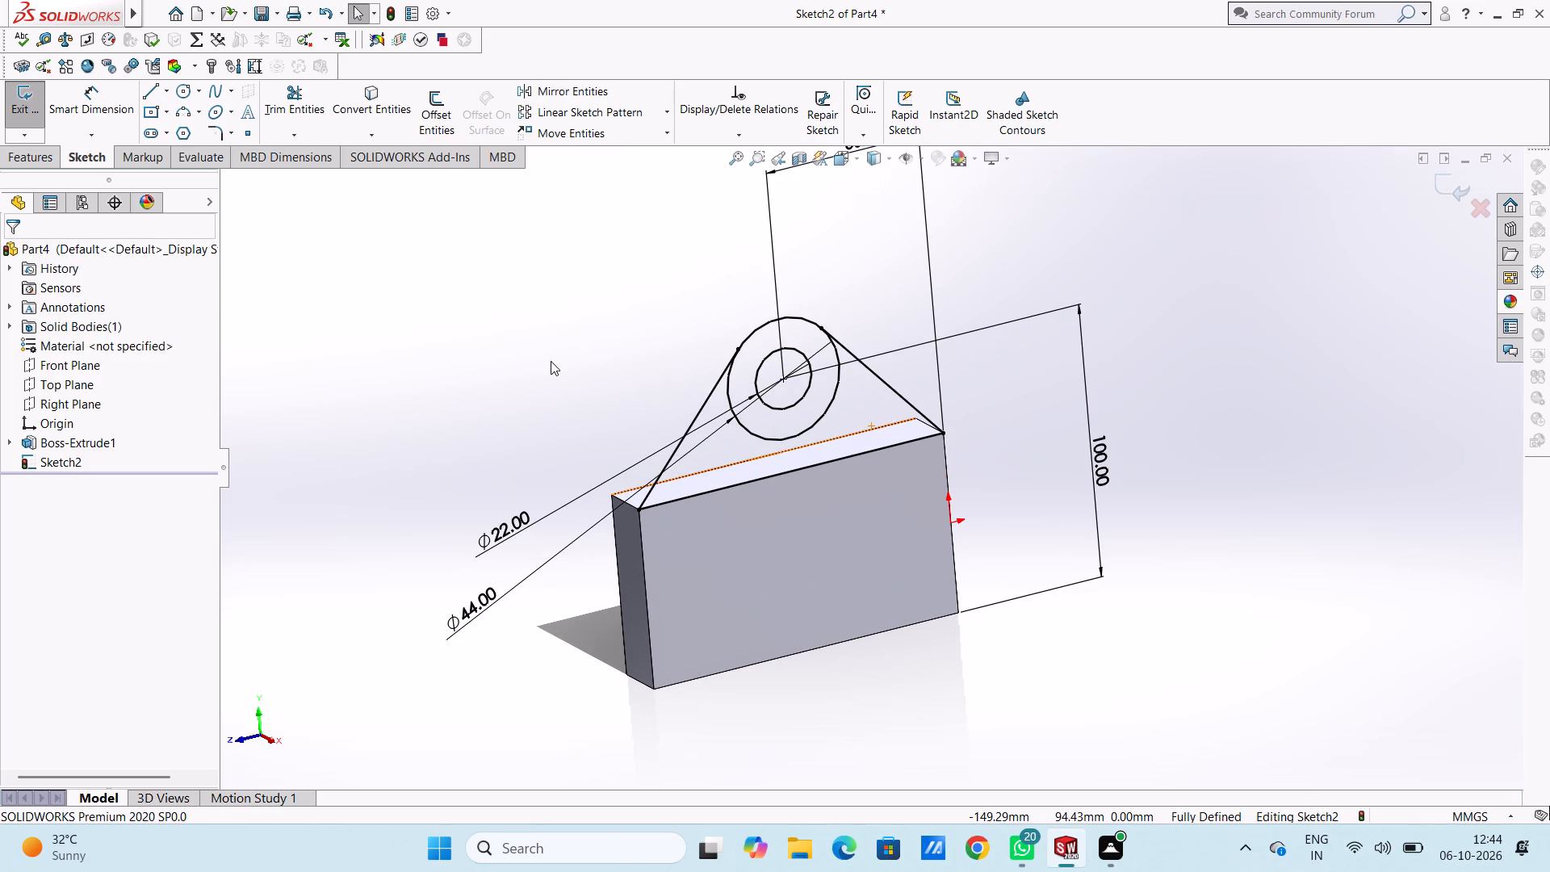
{"action": "left_click", "coordinate": [50, 161]}
{"action": "left_click", "coordinate": [31, 104]}
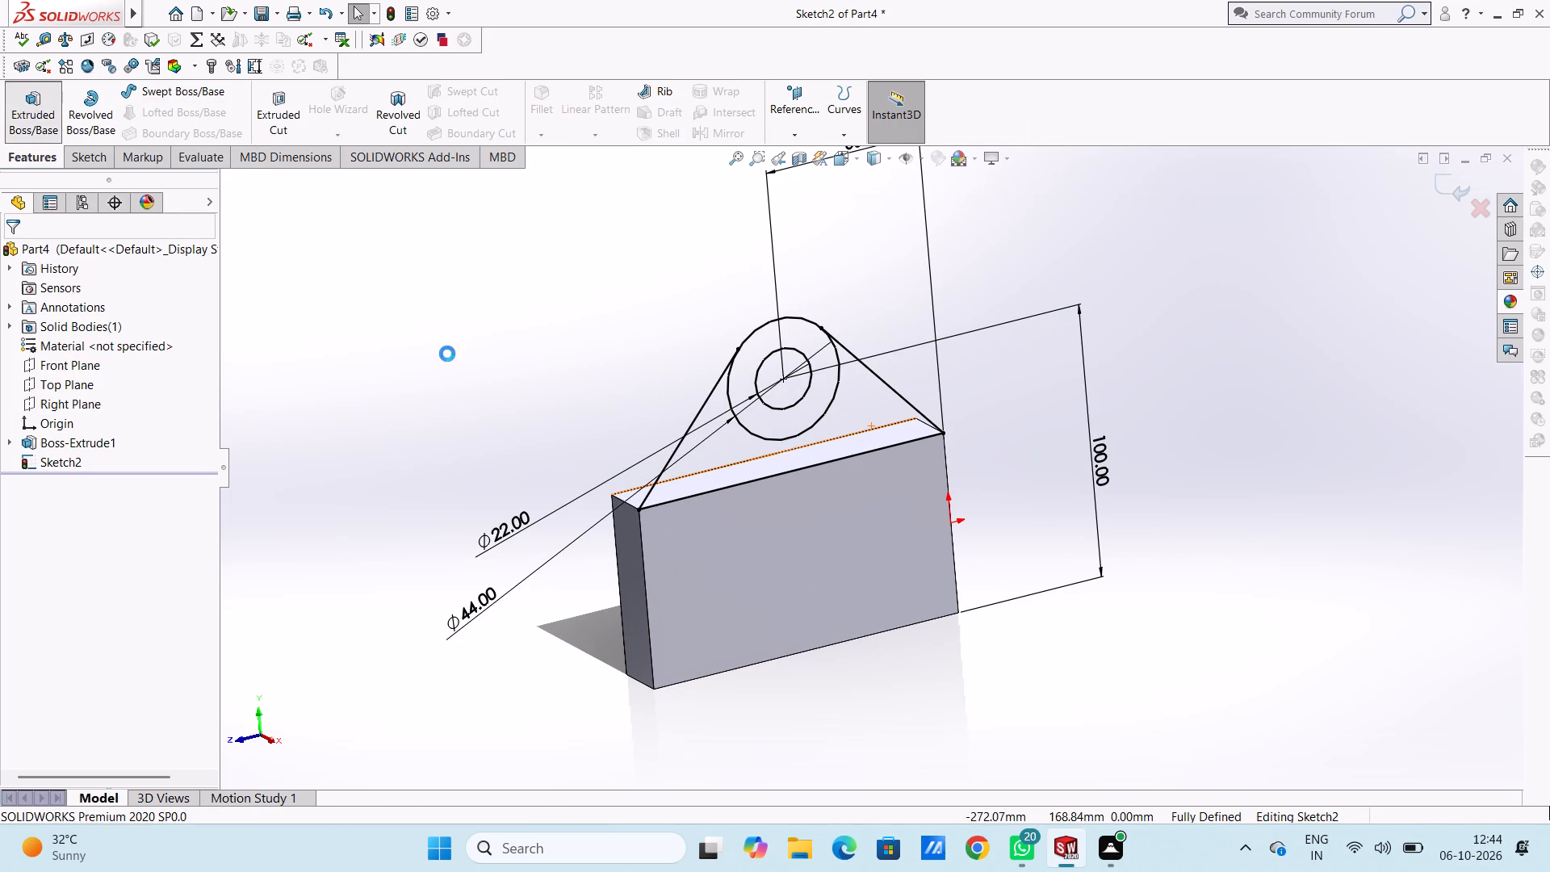
{"action": "left_click", "coordinate": [723, 454]}
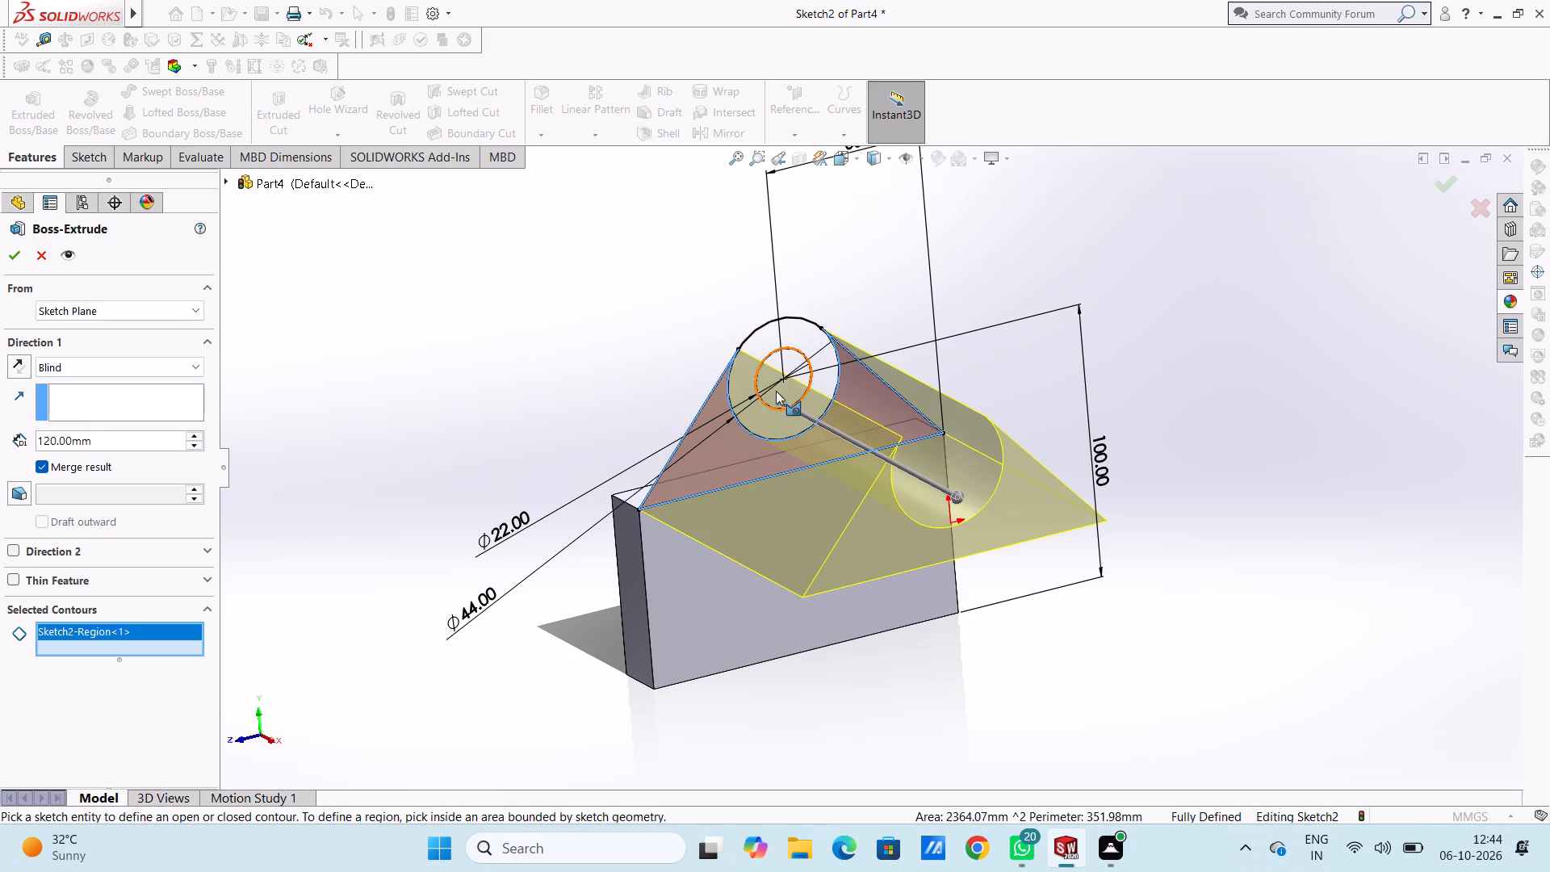
{"action": "left_click", "coordinate": [799, 338]}
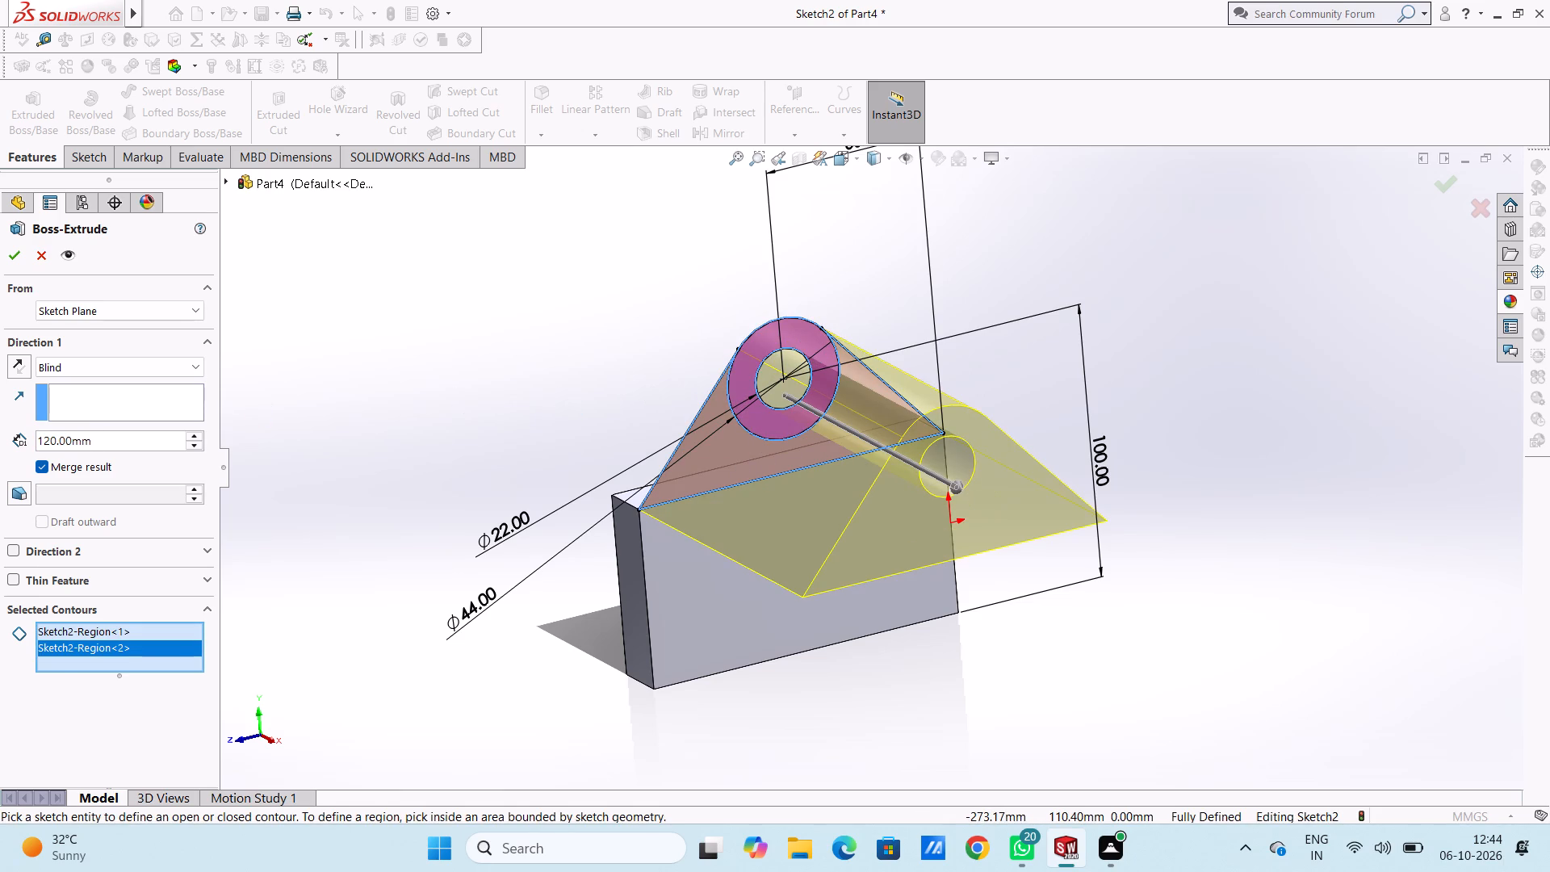
{"action": "double_click", "coordinate": [123, 445]}
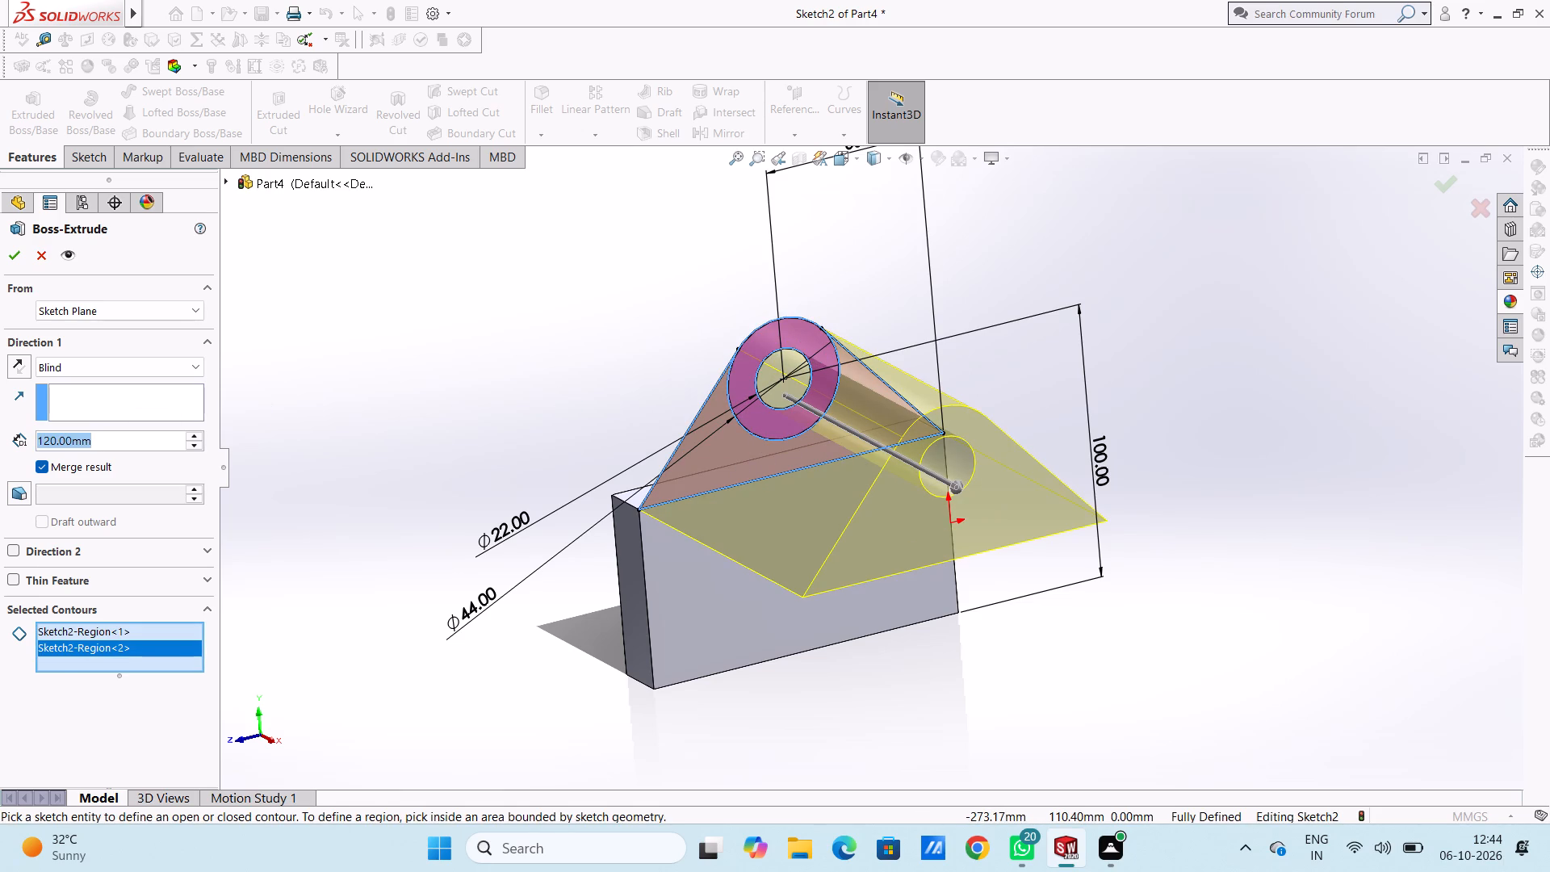
{"action": "type", "text": "10"}
{"action": "key", "text": "Return"}
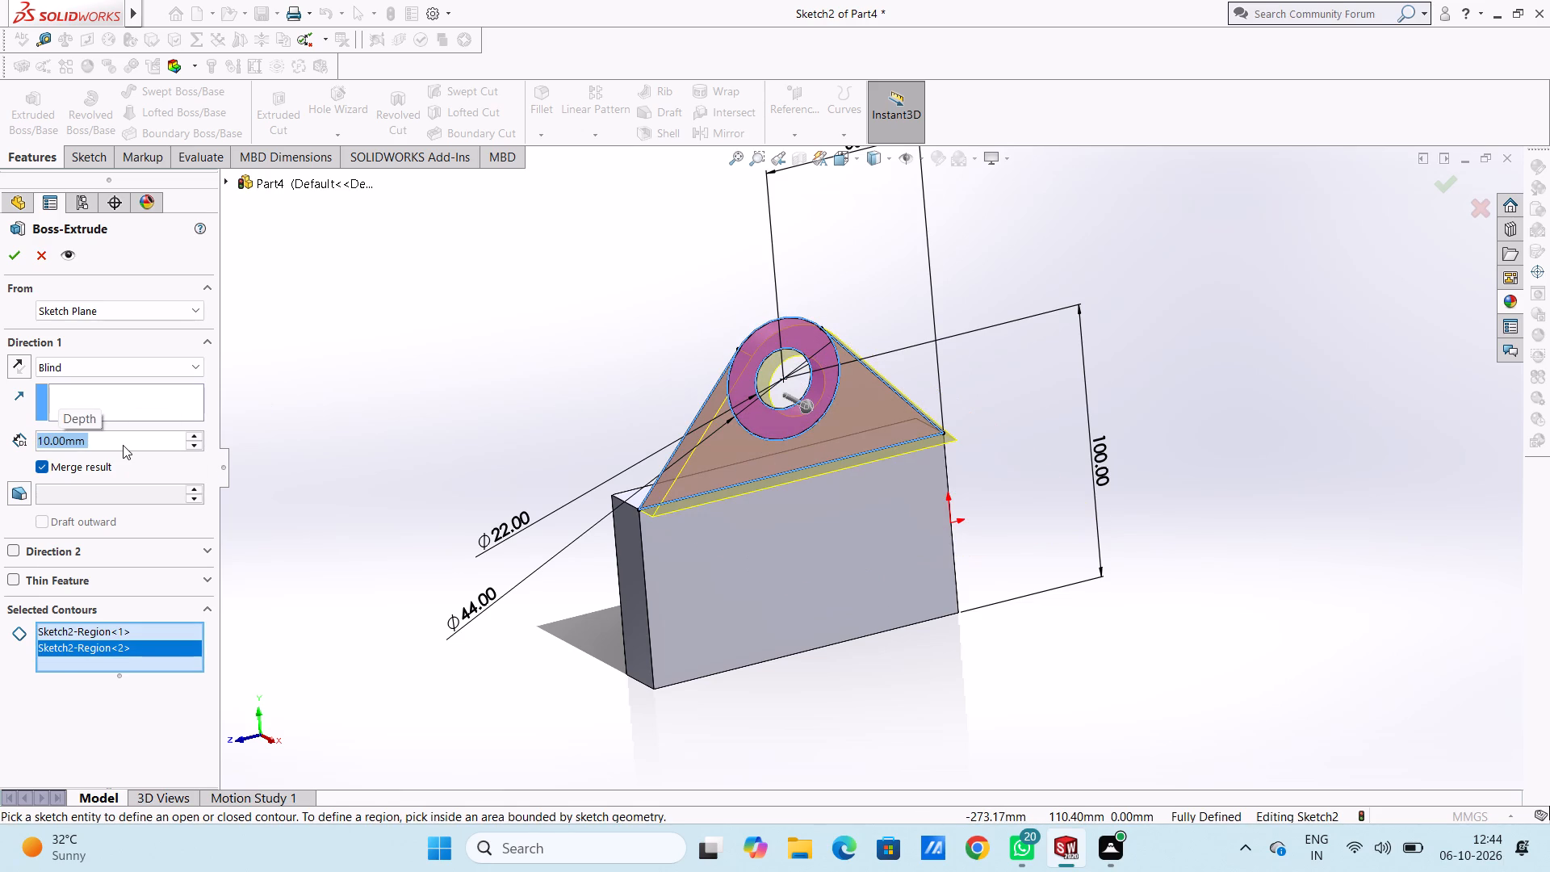
{"action": "middle_click_drag", "start_coordinate": [438, 402], "coordinate": [499, 512]}
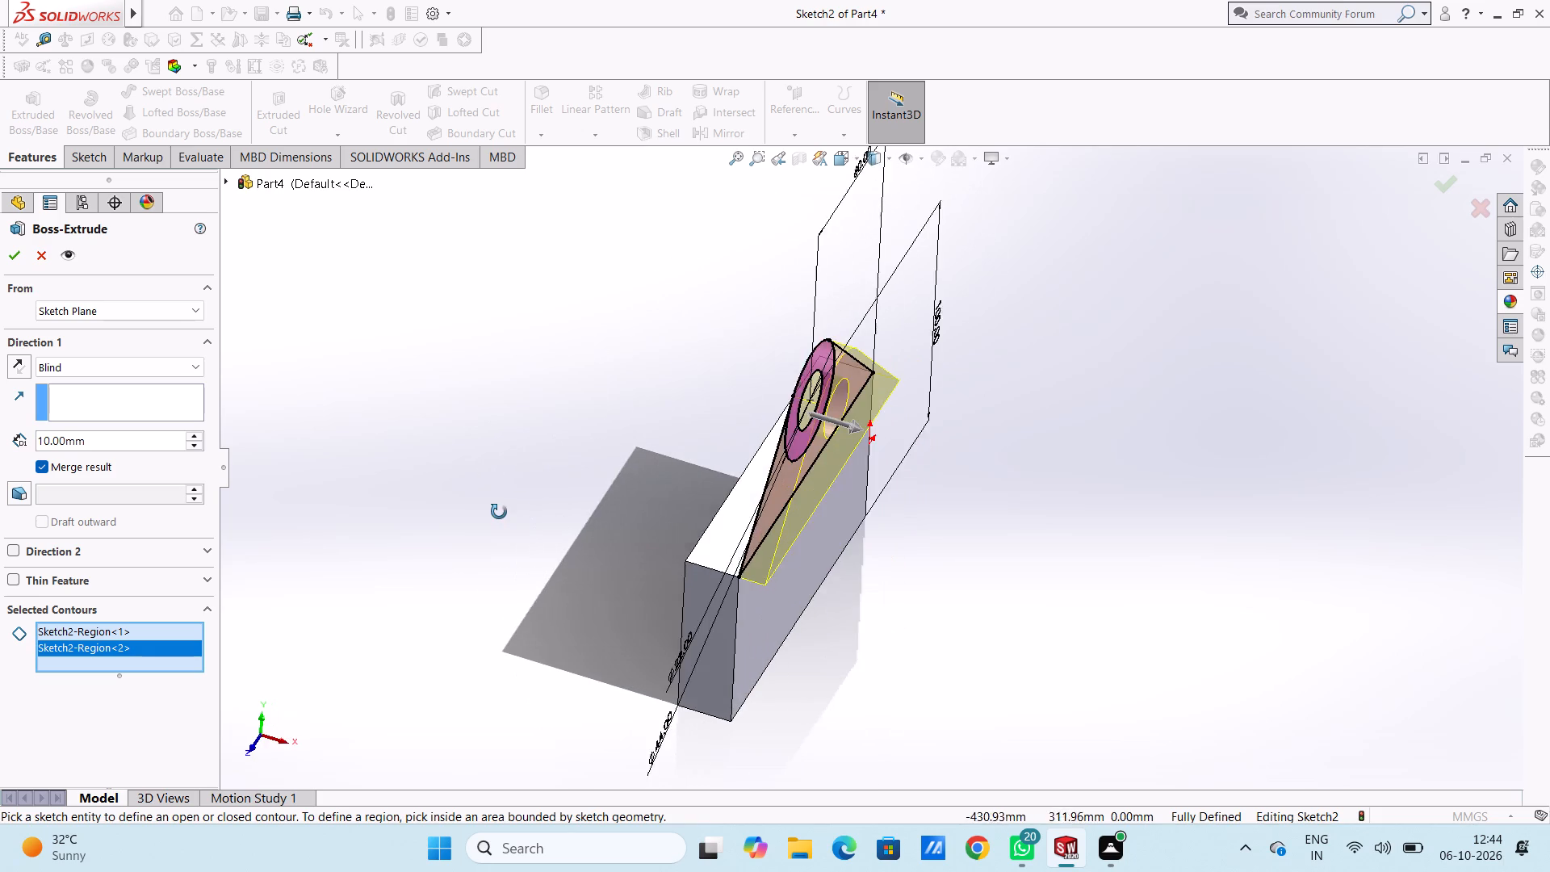
{"action": "middle_click_drag", "start_coordinate": [499, 512], "coordinate": [505, 511]}
{"action": "left_click", "coordinate": [10, 363]}
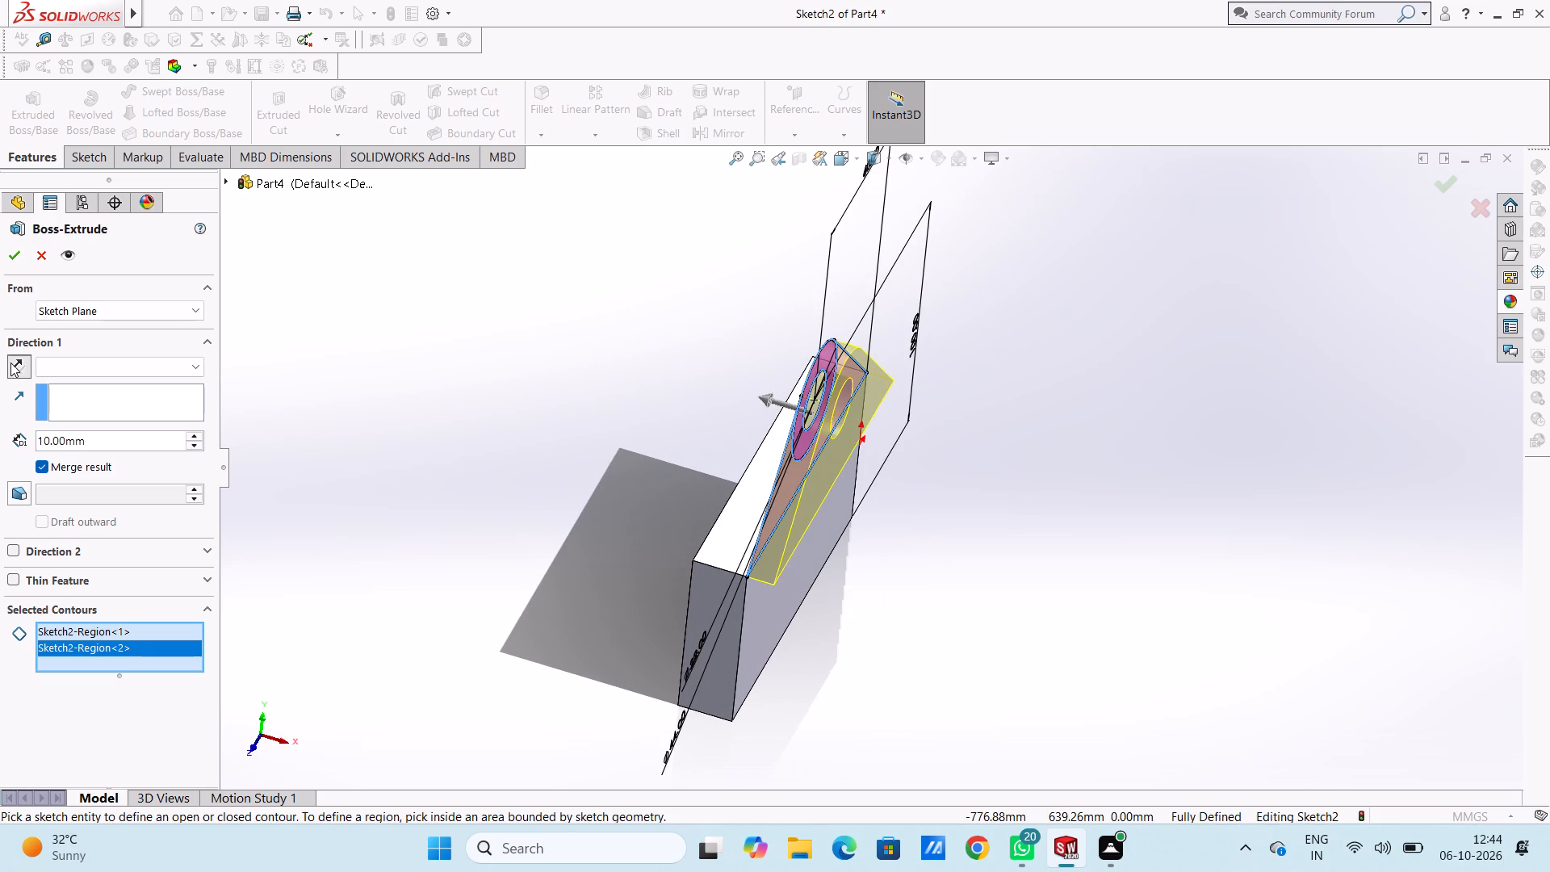
{"action": "left_click", "coordinate": [18, 263]}
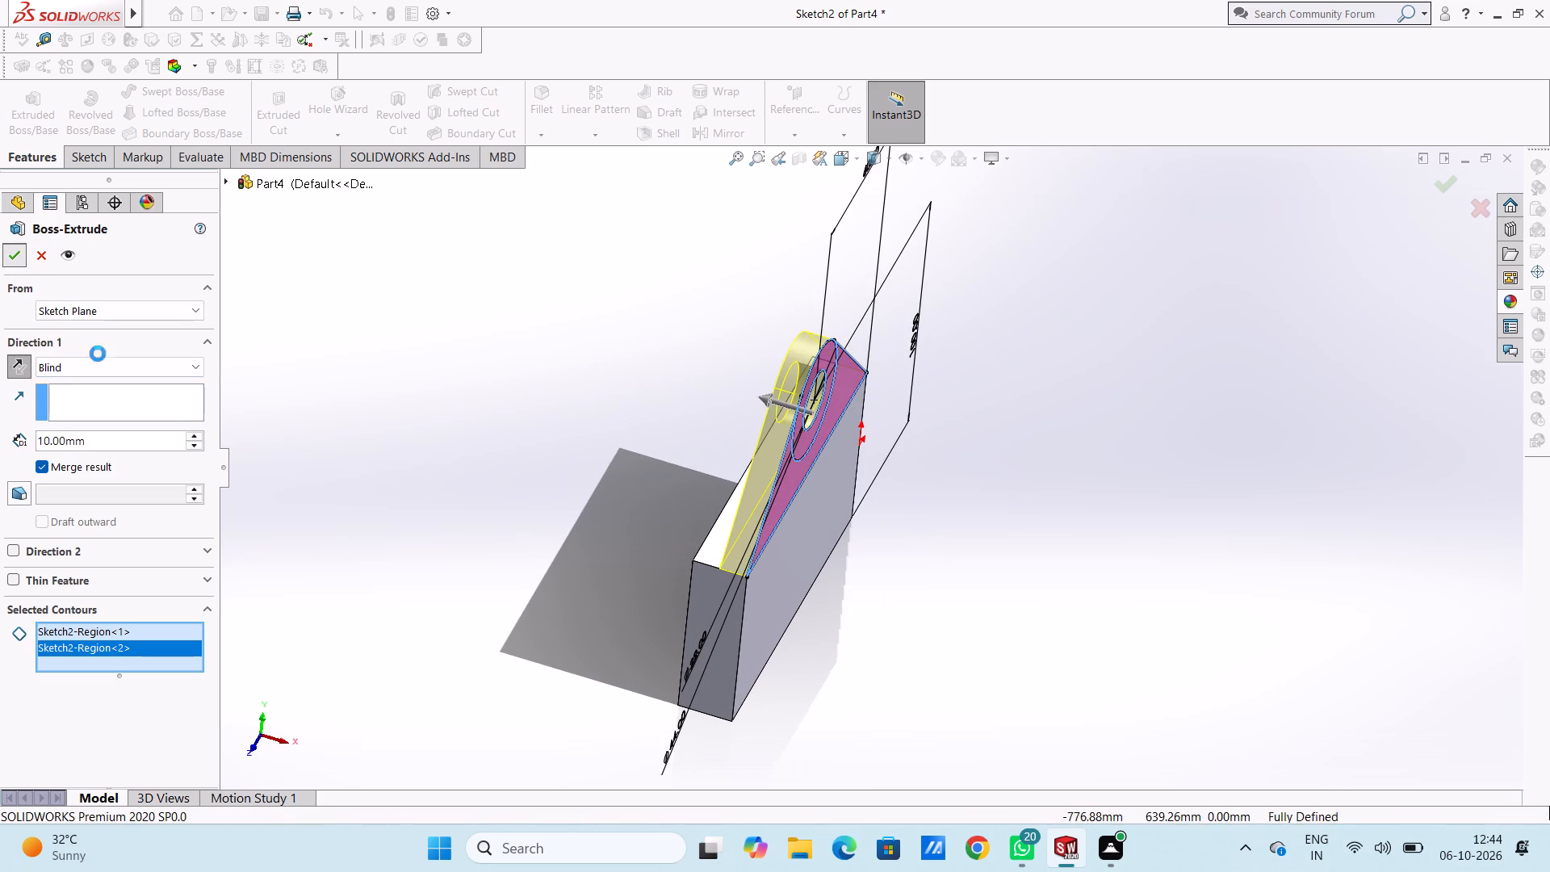
{"action": "left_click", "coordinate": [351, 481]}
Start a new sketch on the lug's inner face, the one set back from the block's opposite side, in the left view.
{"action": "middle_click_drag", "start_coordinate": [358, 512], "coordinate": [471, 469]}
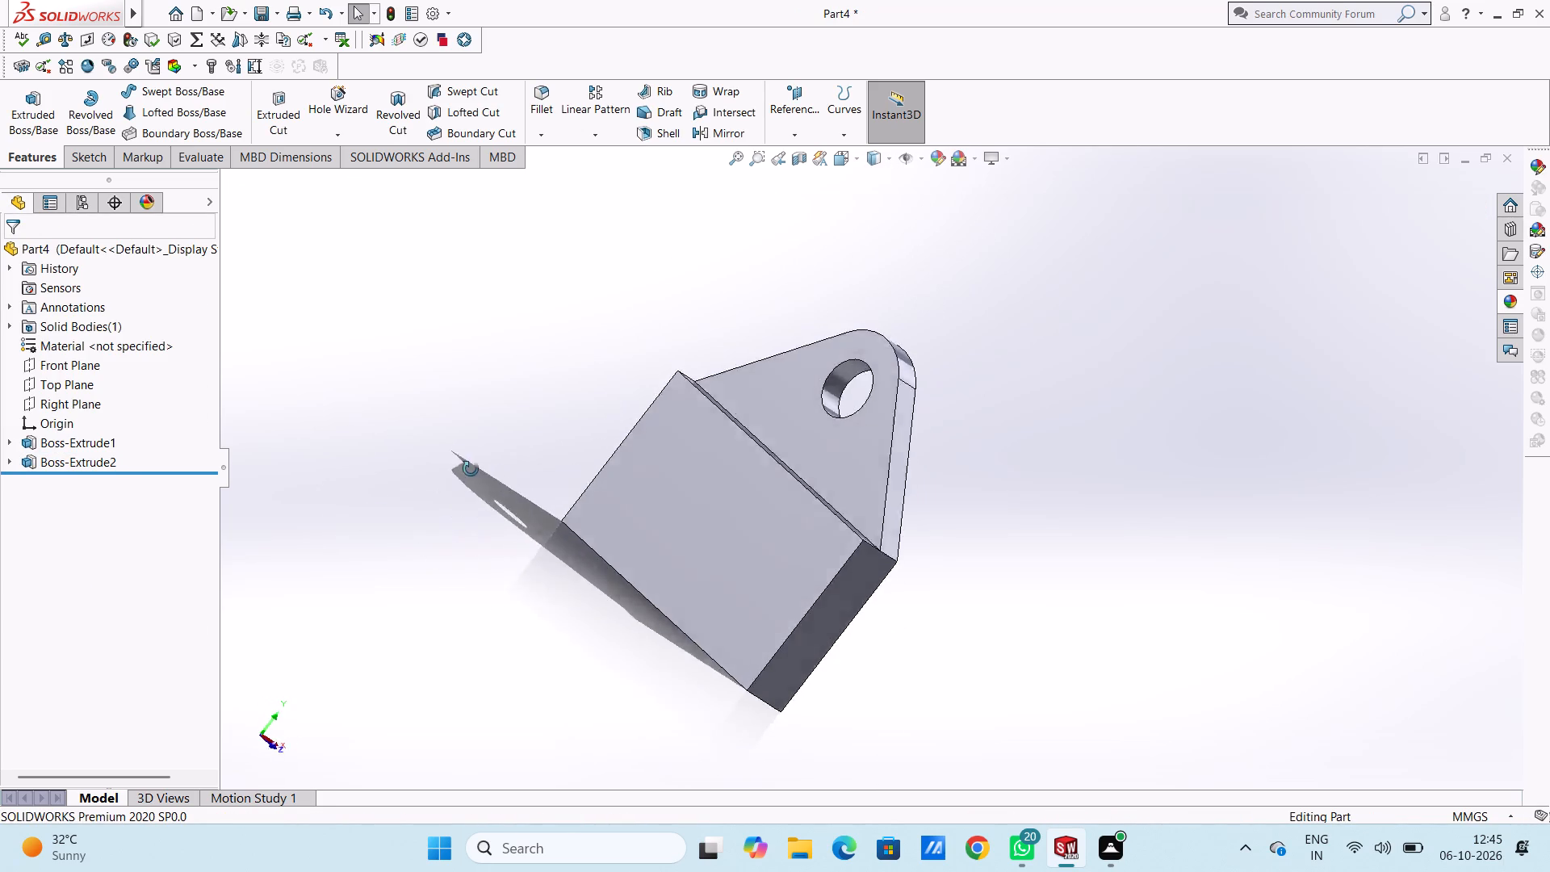
{"action": "middle_click_drag", "start_coordinate": [471, 469], "coordinate": [359, 447]}
{"action": "middle_click_drag", "start_coordinate": [417, 606], "coordinate": [379, 527]}
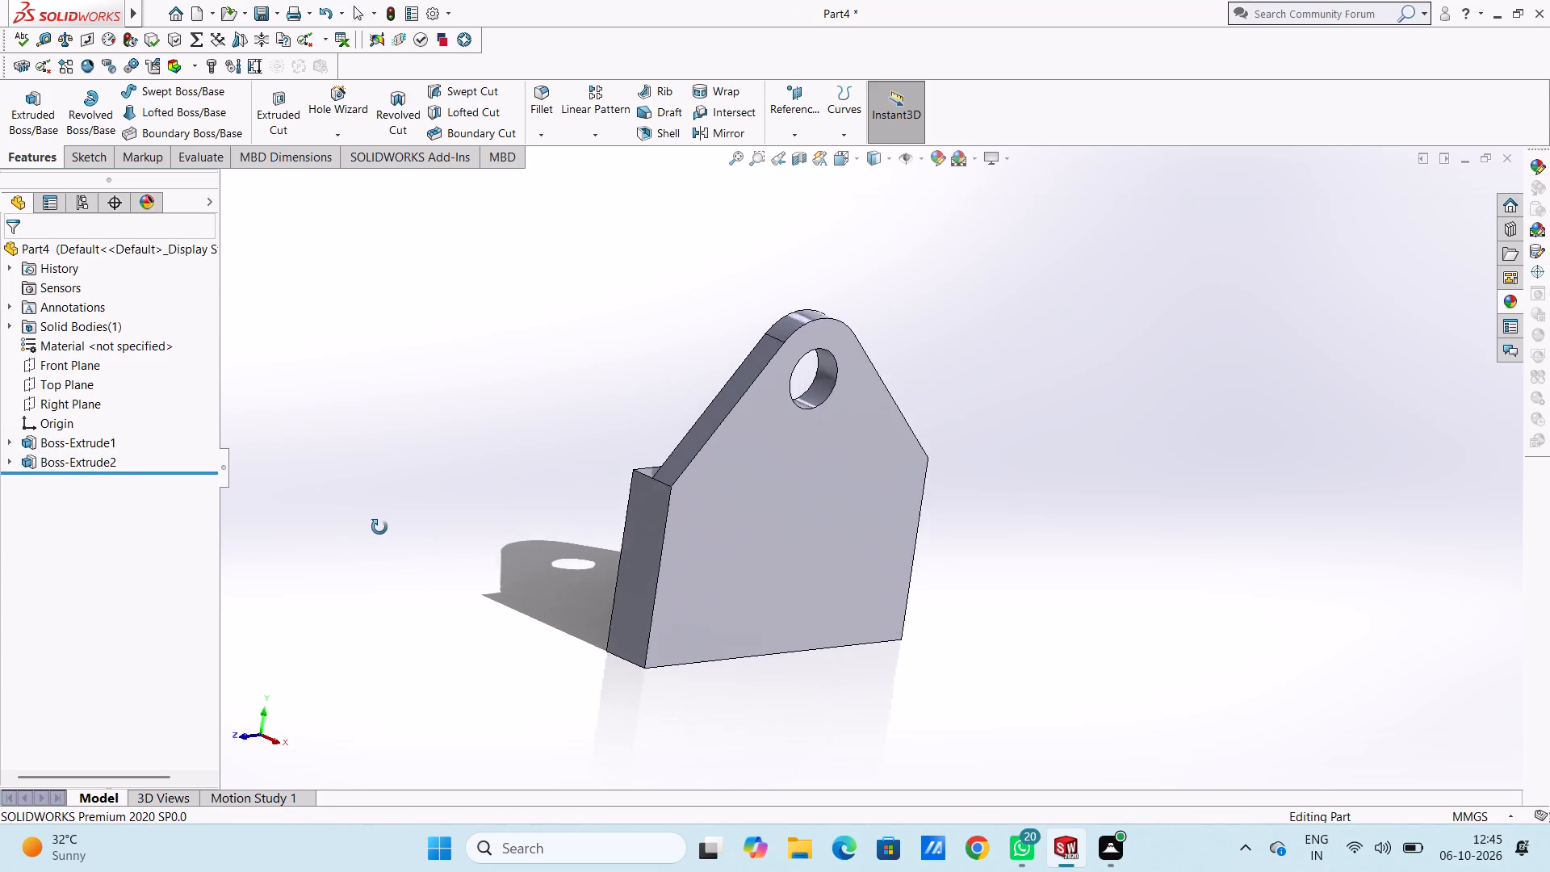
{"action": "middle_click_drag", "start_coordinate": [379, 527], "coordinate": [385, 535]}
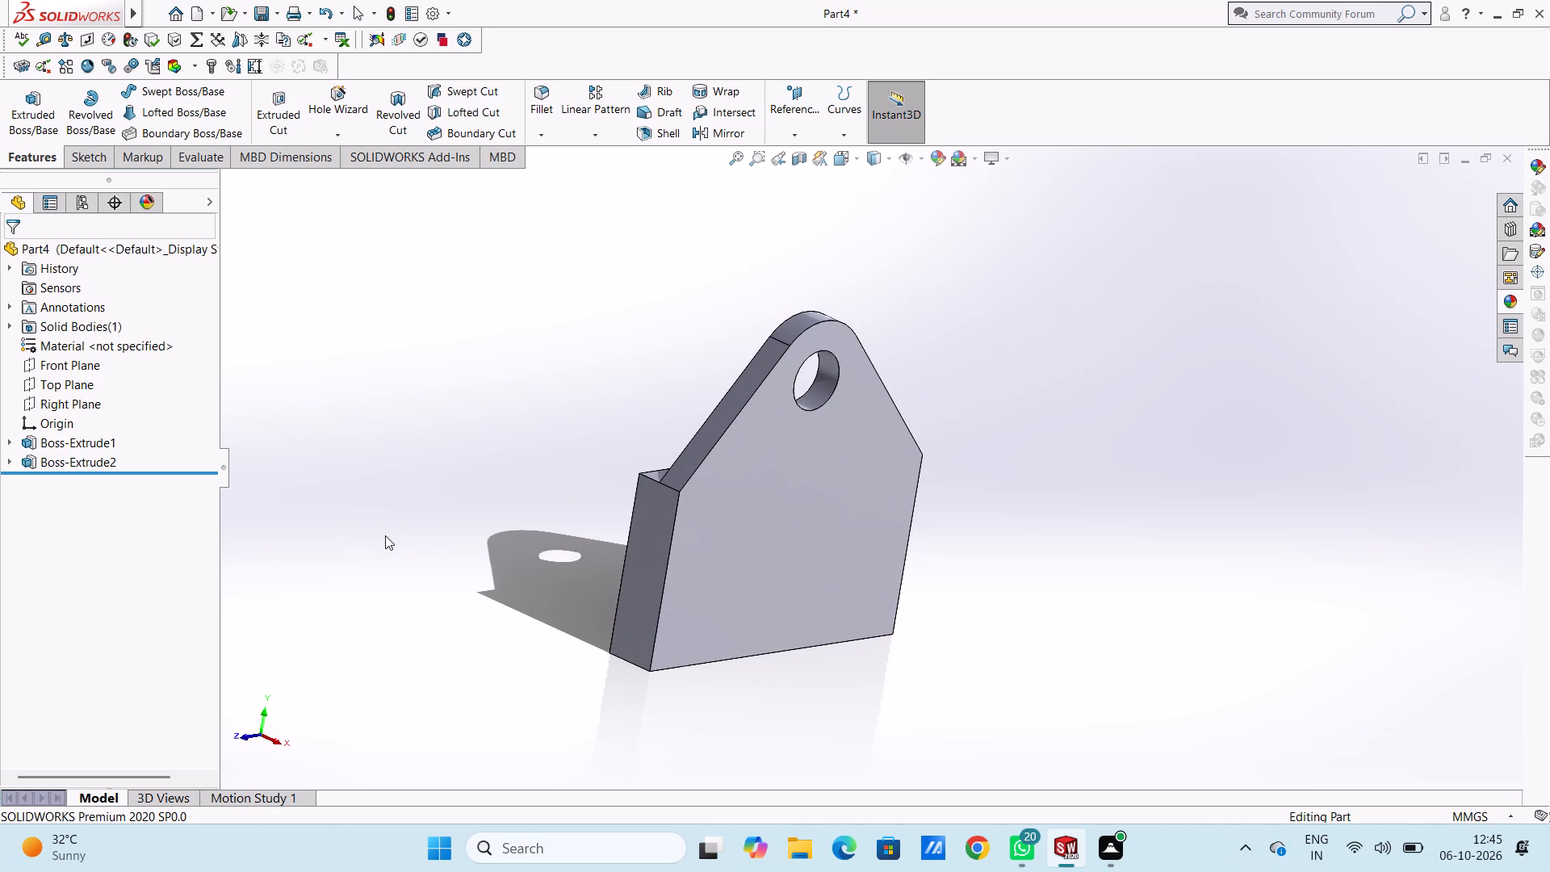
{"action": "key", "text": "ctrl+2"}
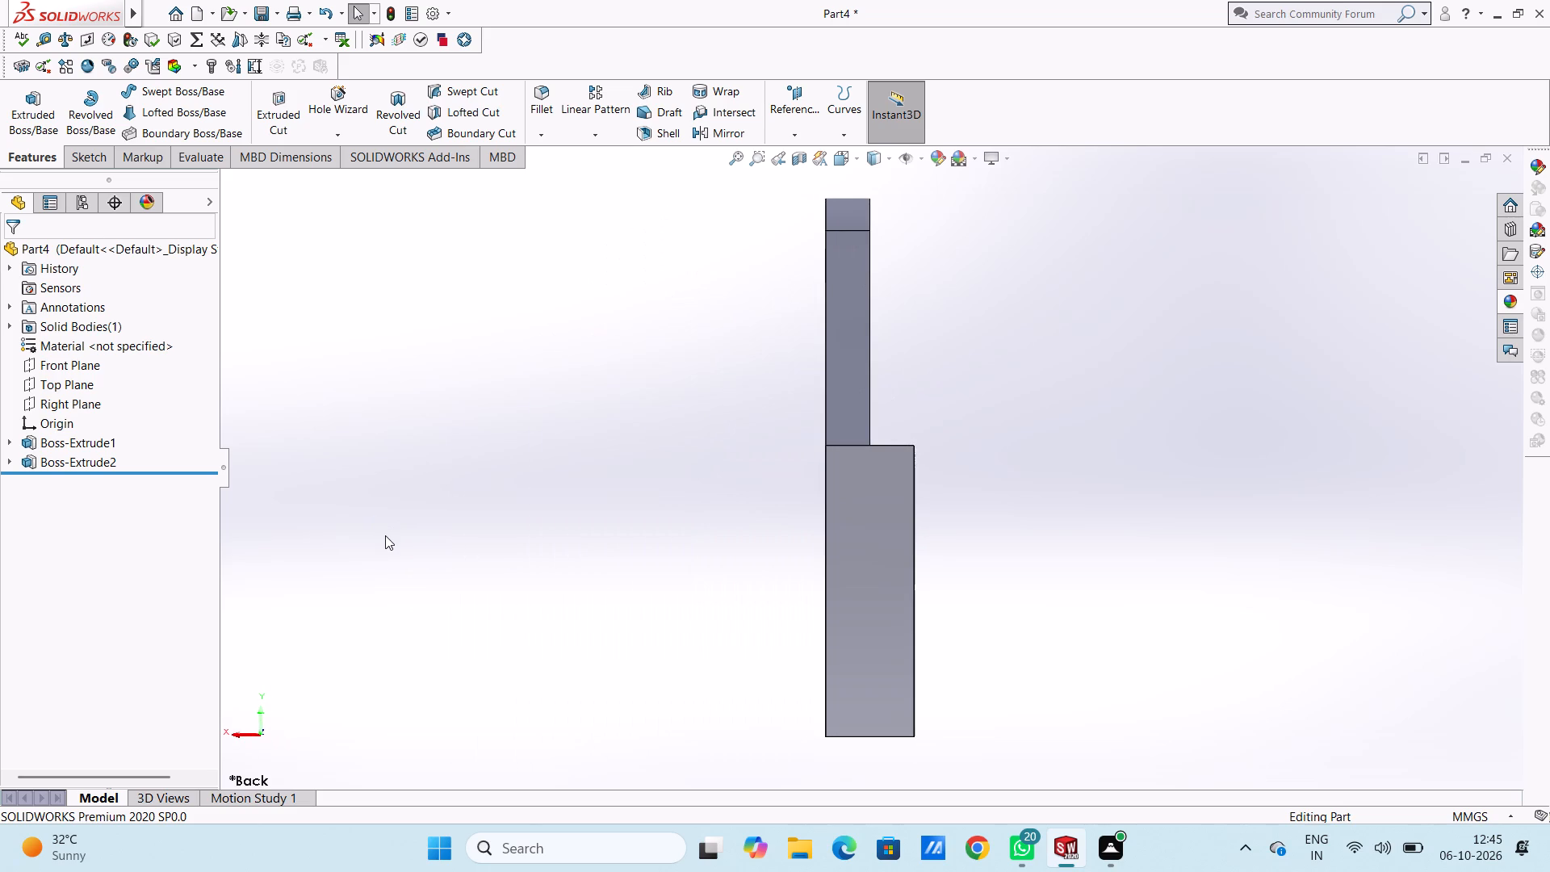
{"action": "key", "text": "ctrl+3"}
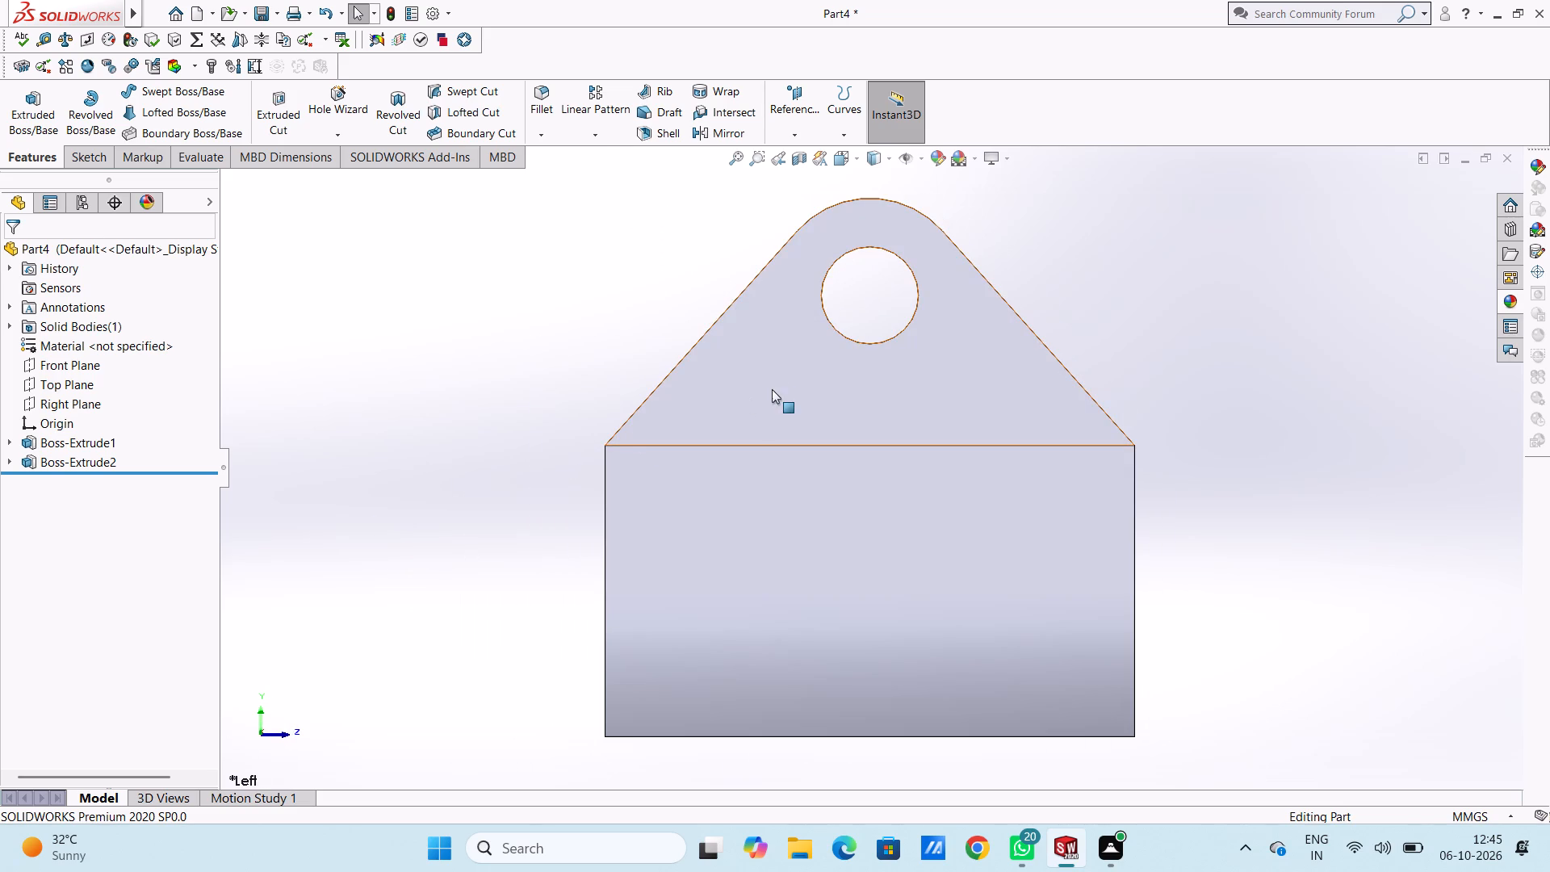
{"action": "left_click", "coordinate": [789, 369]}
{"action": "left_click", "coordinate": [860, 319]}
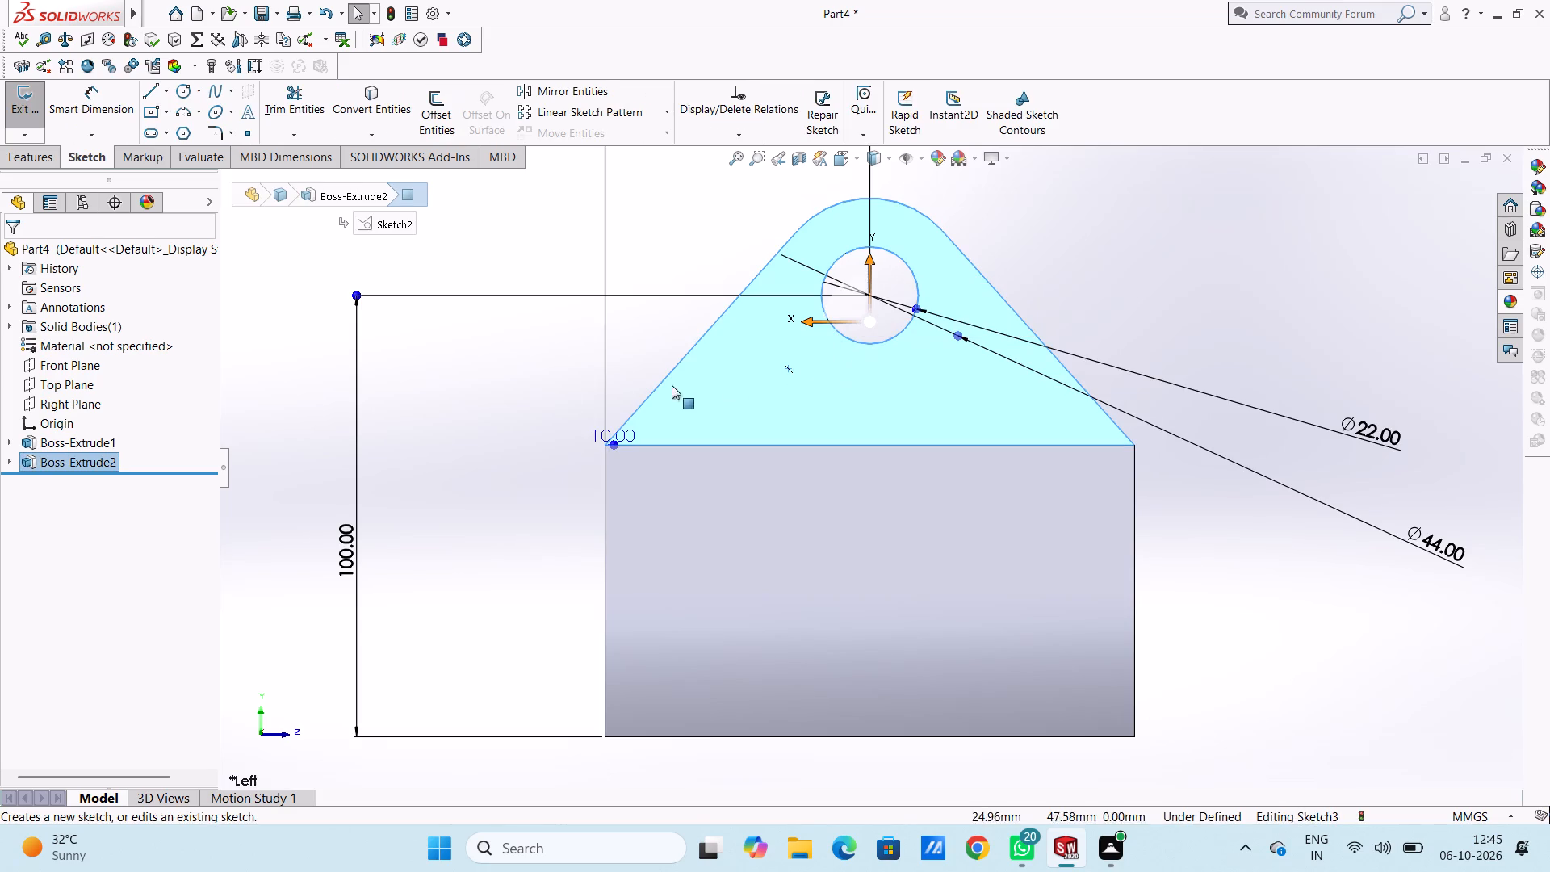
{"action": "left_click", "coordinate": [468, 385]}
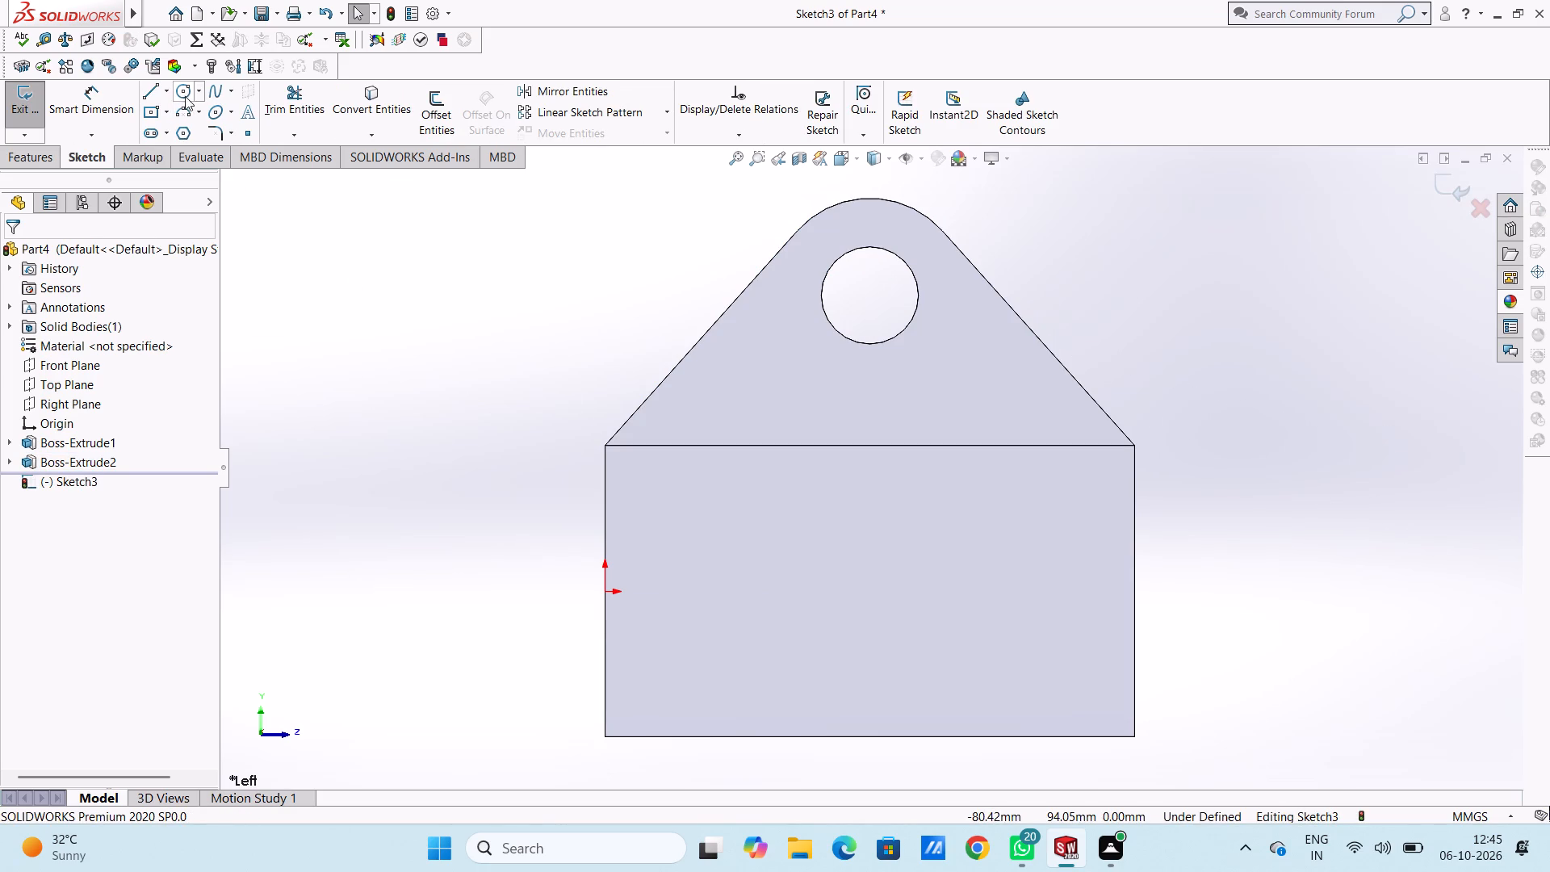
Draw two circles centred on the lug hole, one of radius 11 mm on its edge and one of radius 22 mm matching the rounded top.
{"action": "left_click", "coordinate": [176, 90]}
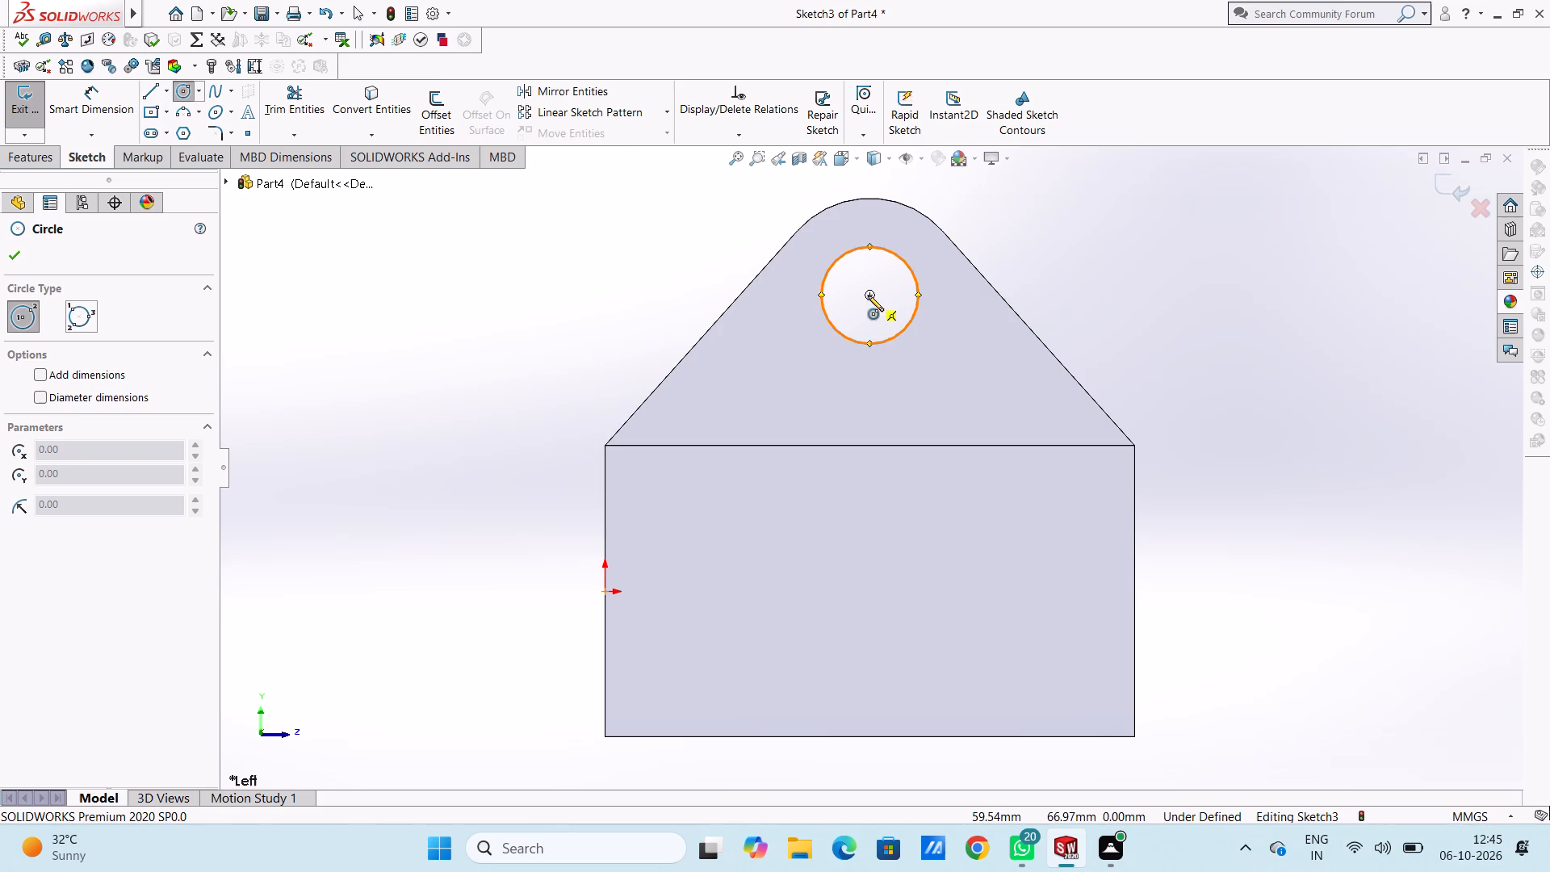
{"action": "left_click", "coordinate": [869, 294]}
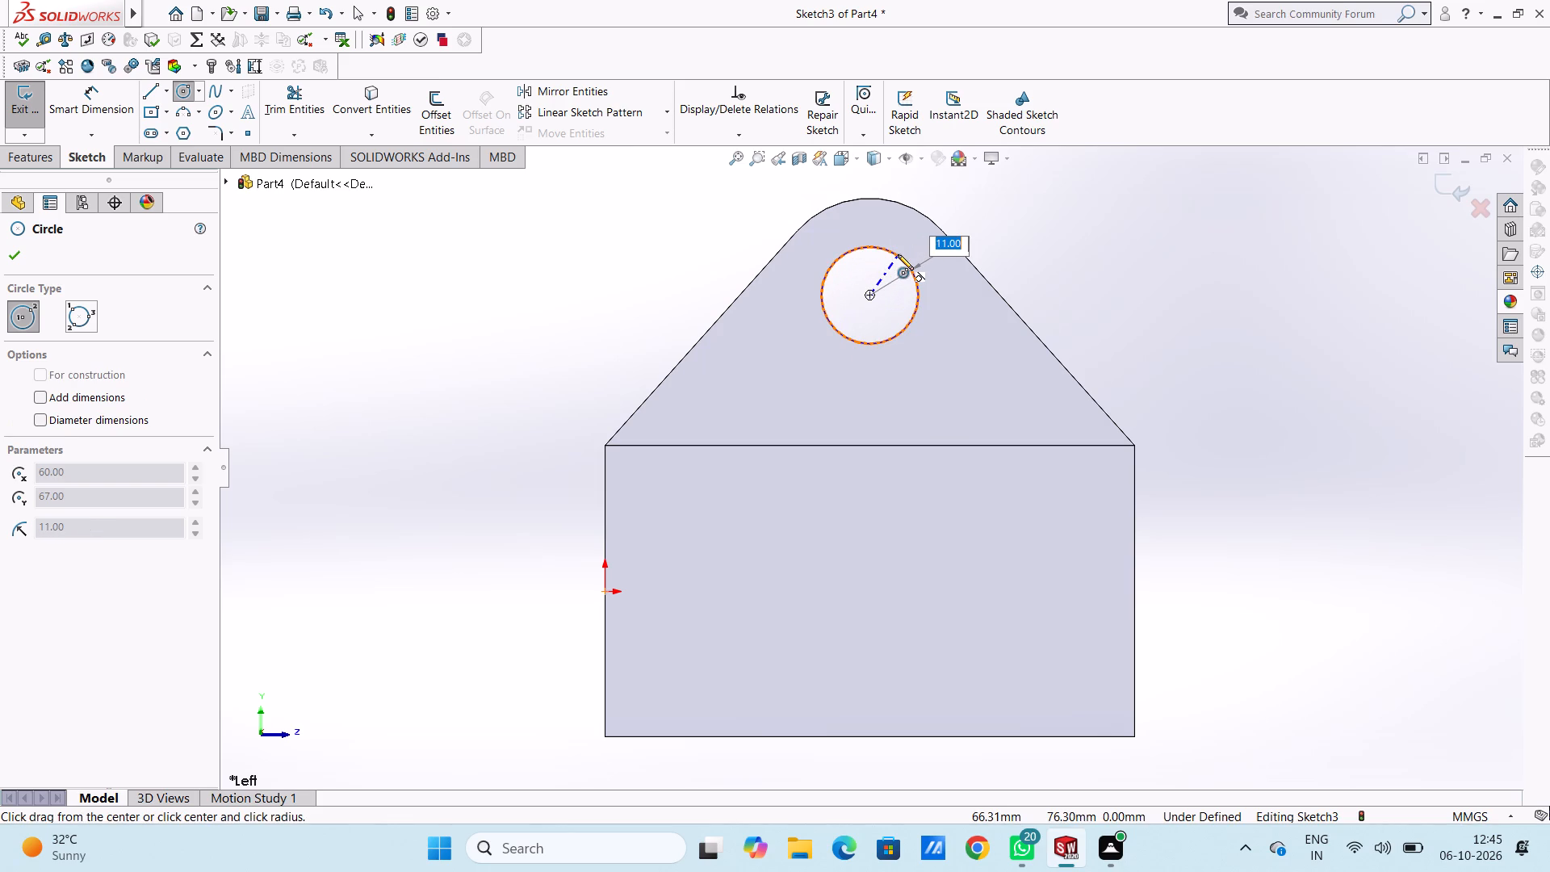
{"action": "left_click", "coordinate": [898, 254]}
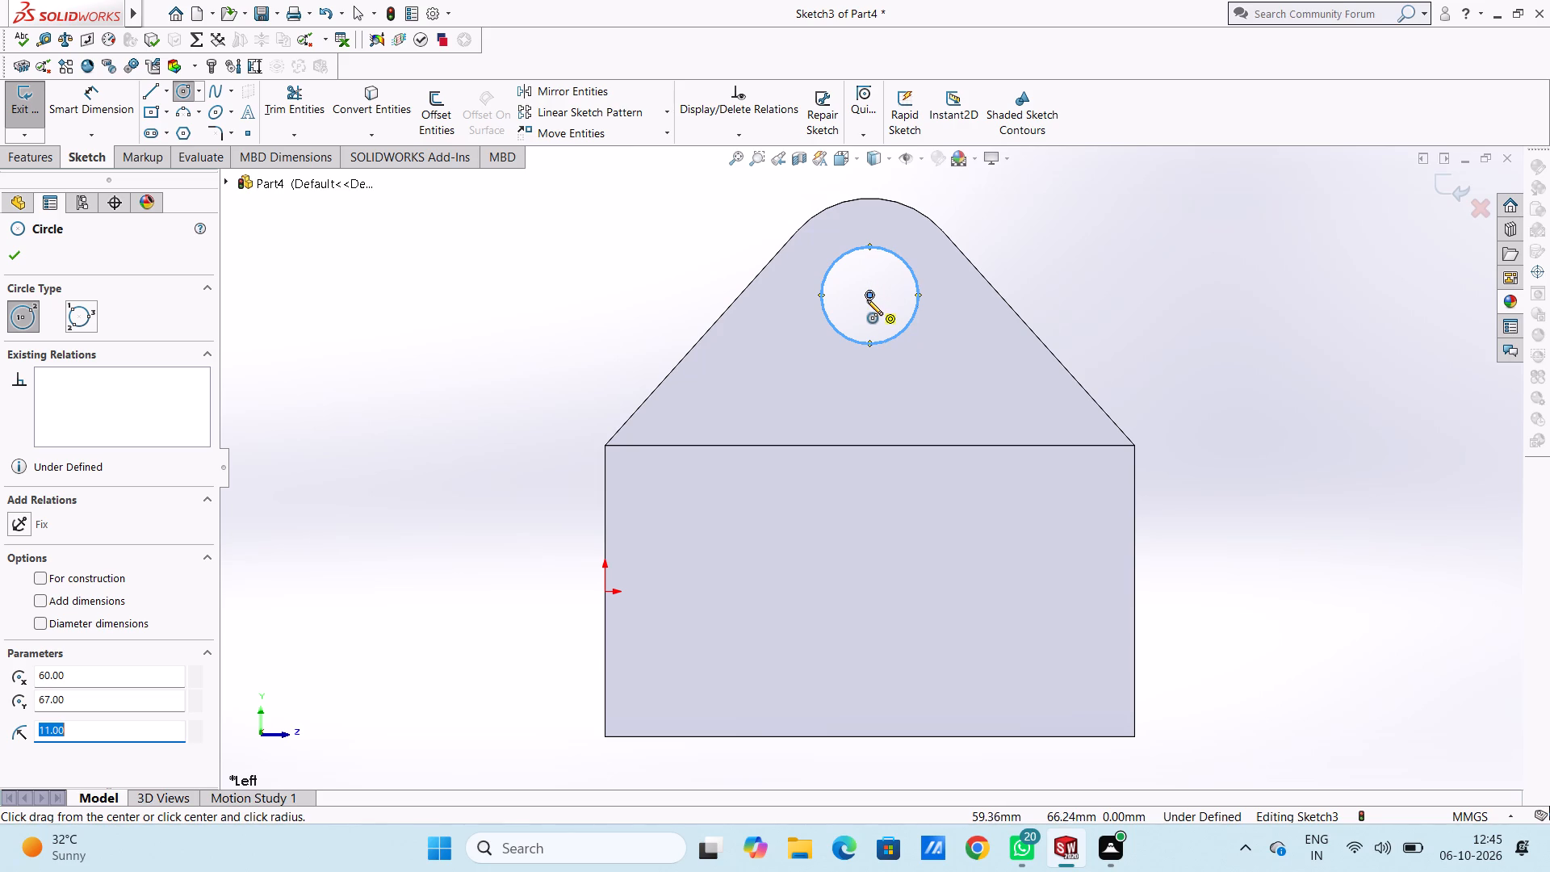
{"action": "left_click", "coordinate": [870, 294]}
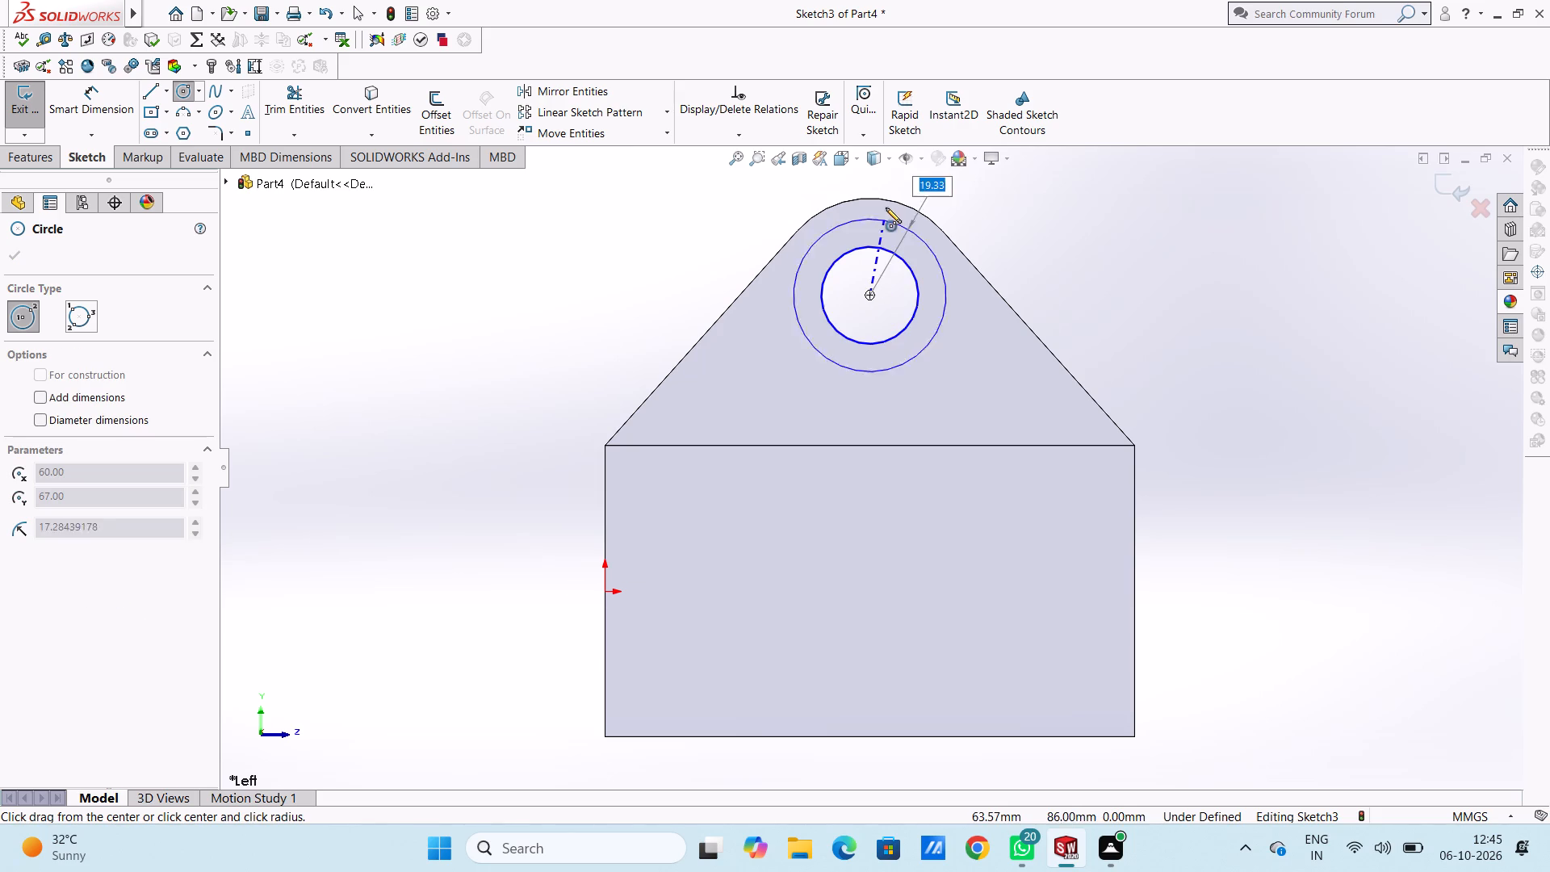
{"action": "left_click", "coordinate": [886, 196]}
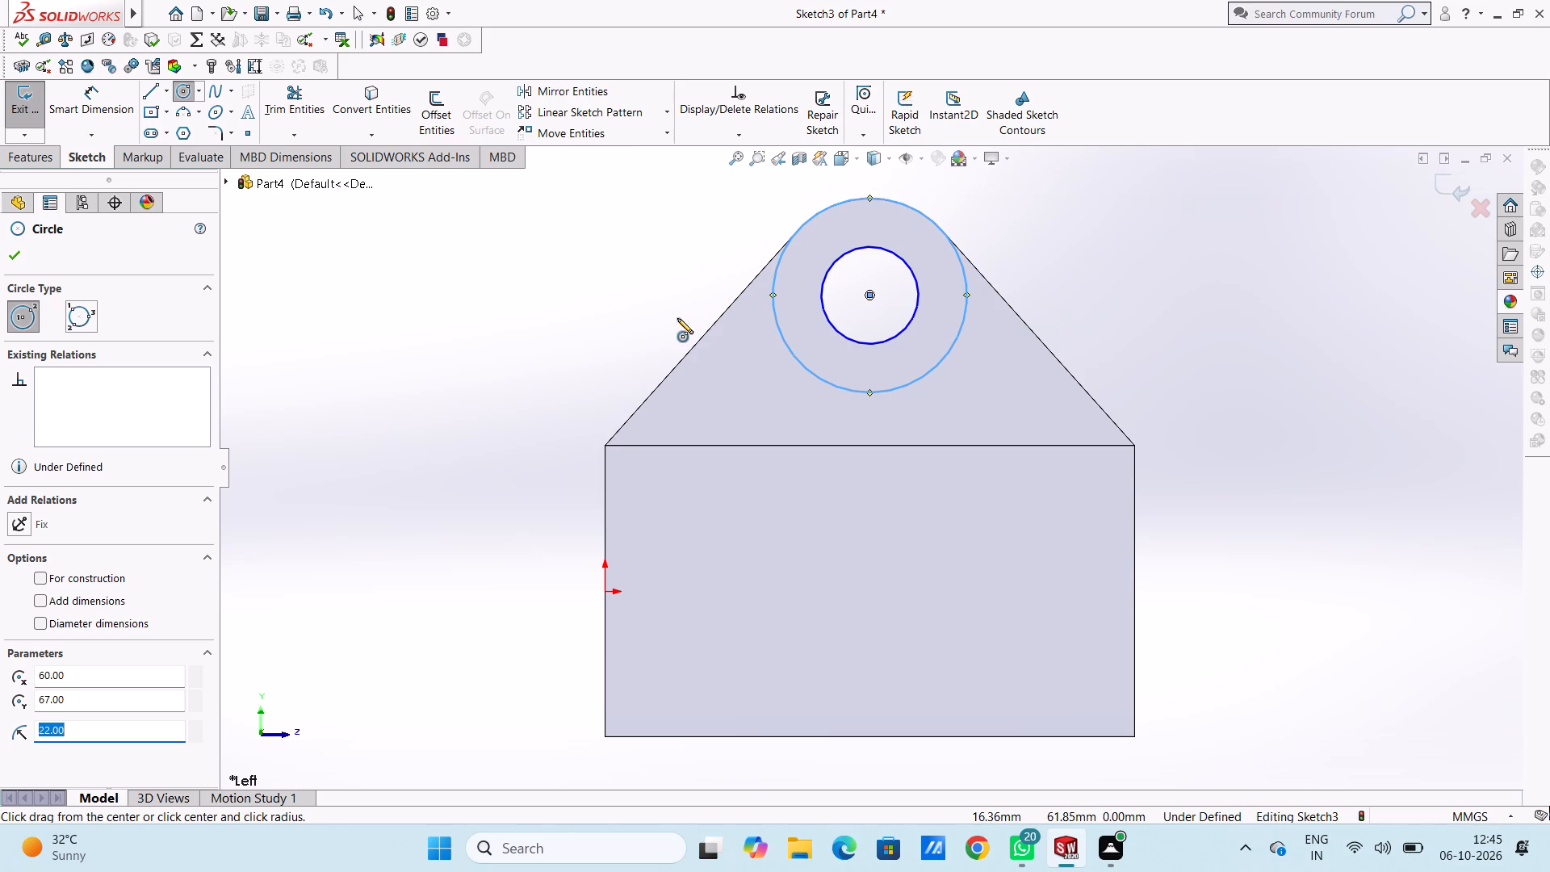
{"action": "key", "text": "Escape"}
{"action": "key", "text": "Escape"}
{"action": "key", "text": "Escape"}
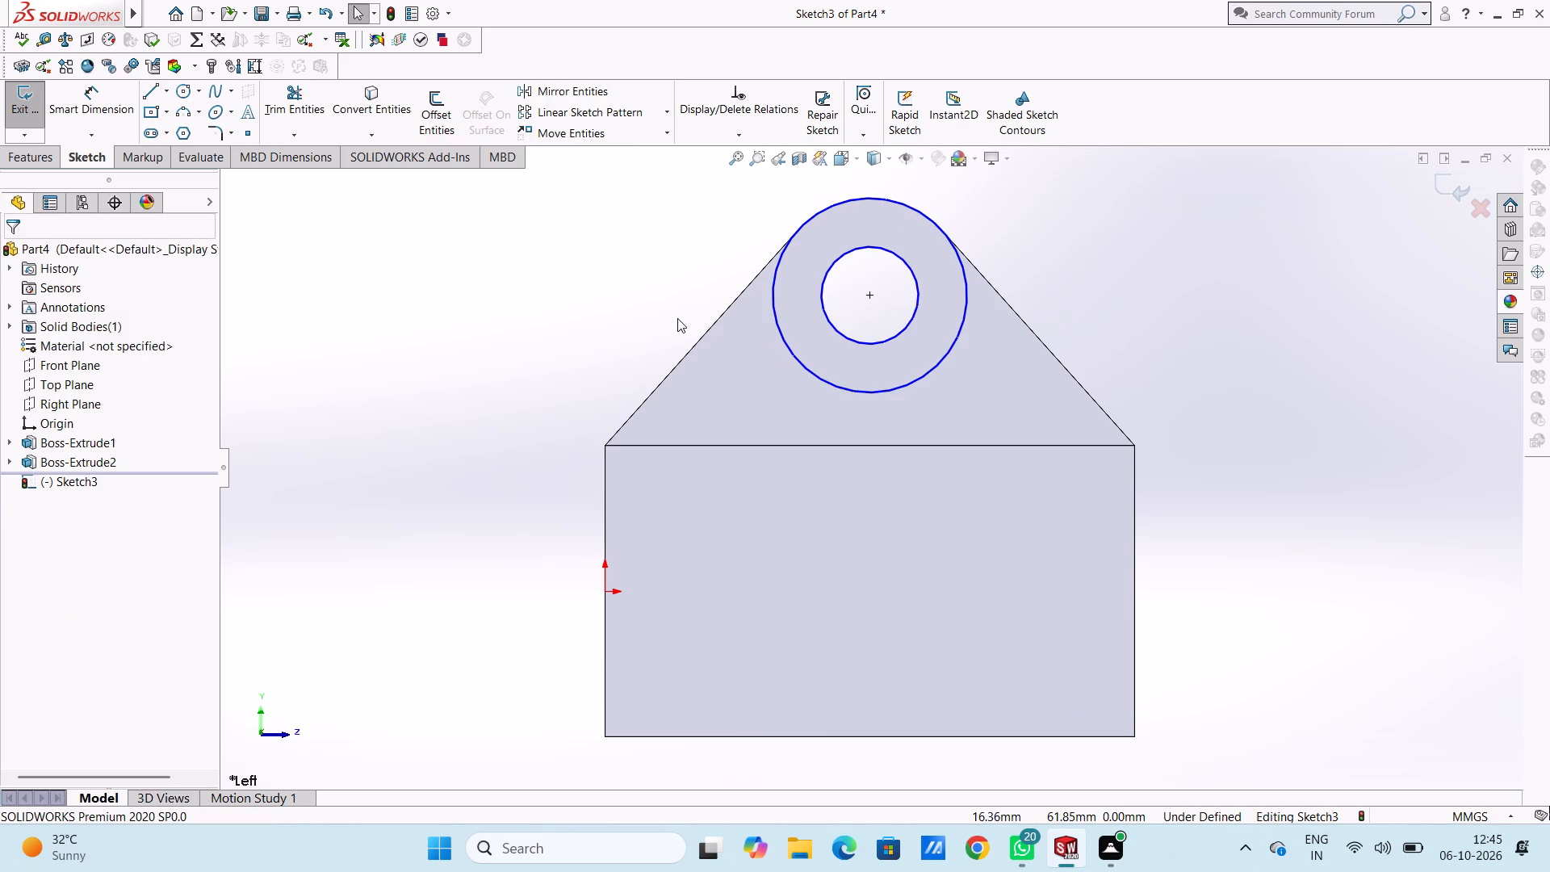
Dimension the new concentric circles with diameters of 44 mm for the outer one and 22 mm for the inner one.
{"action": "scroll", "coordinate": [672, 324], "scroll_direction": "up", "scroll_amount": 1}
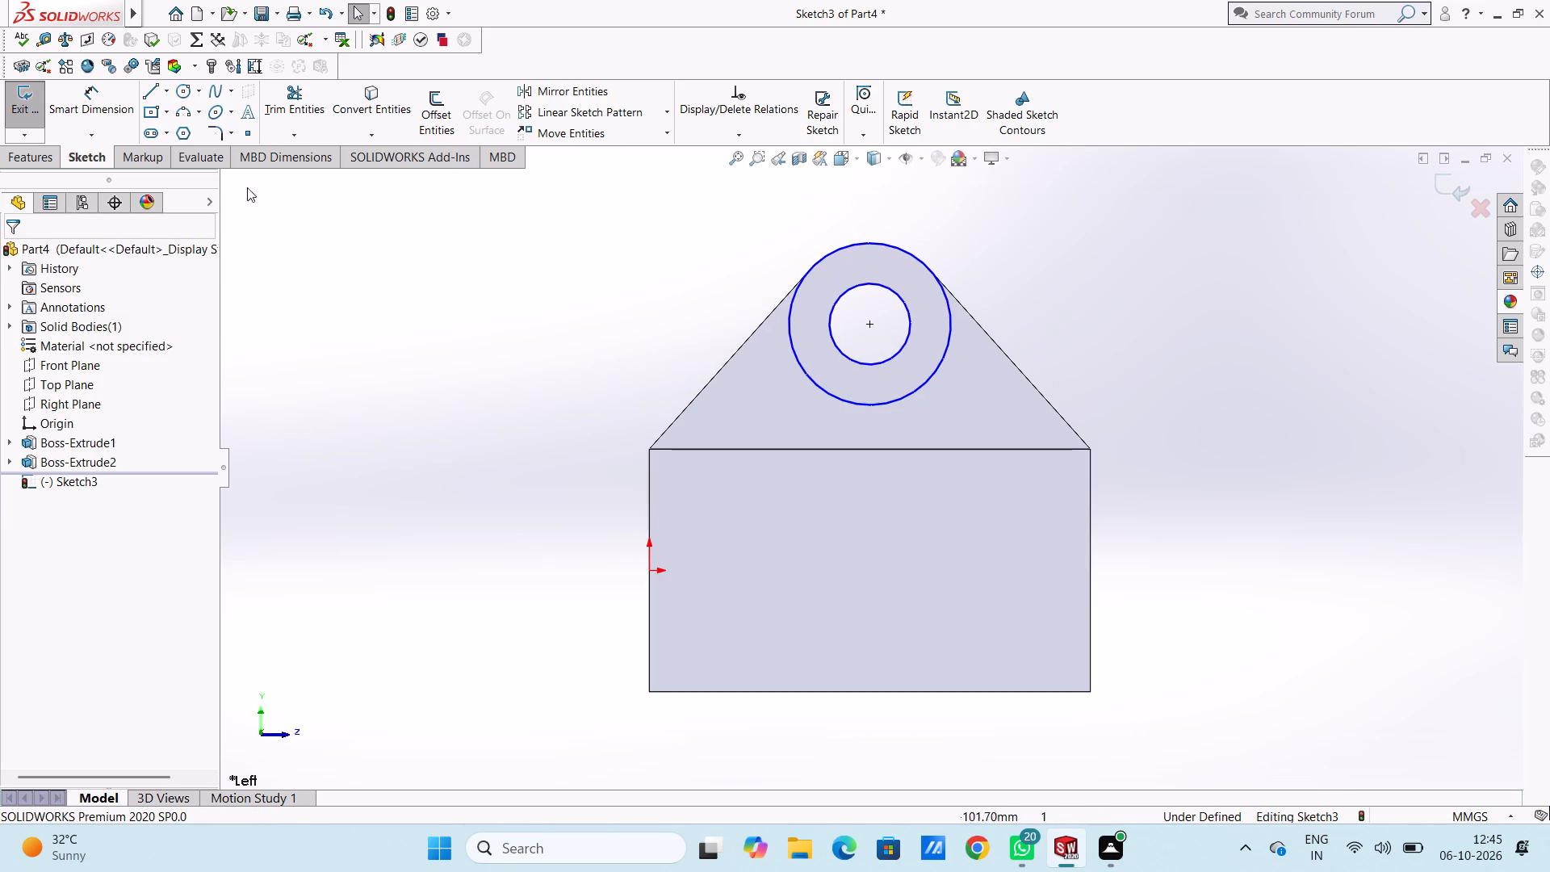
{"action": "left_click", "coordinate": [102, 99]}
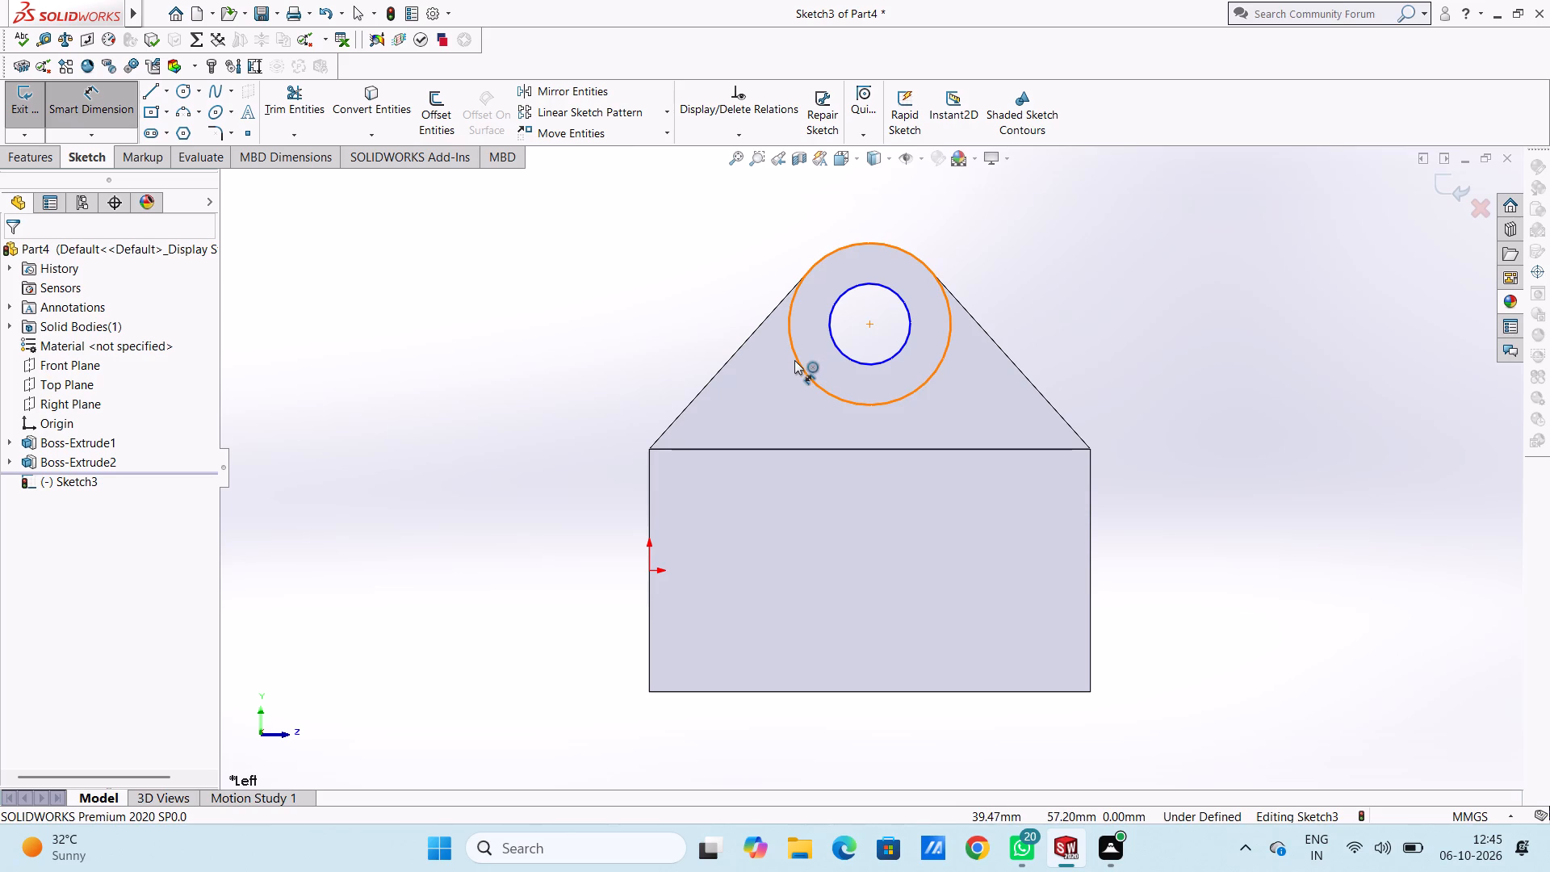
{"action": "left_click", "coordinate": [794, 360]}
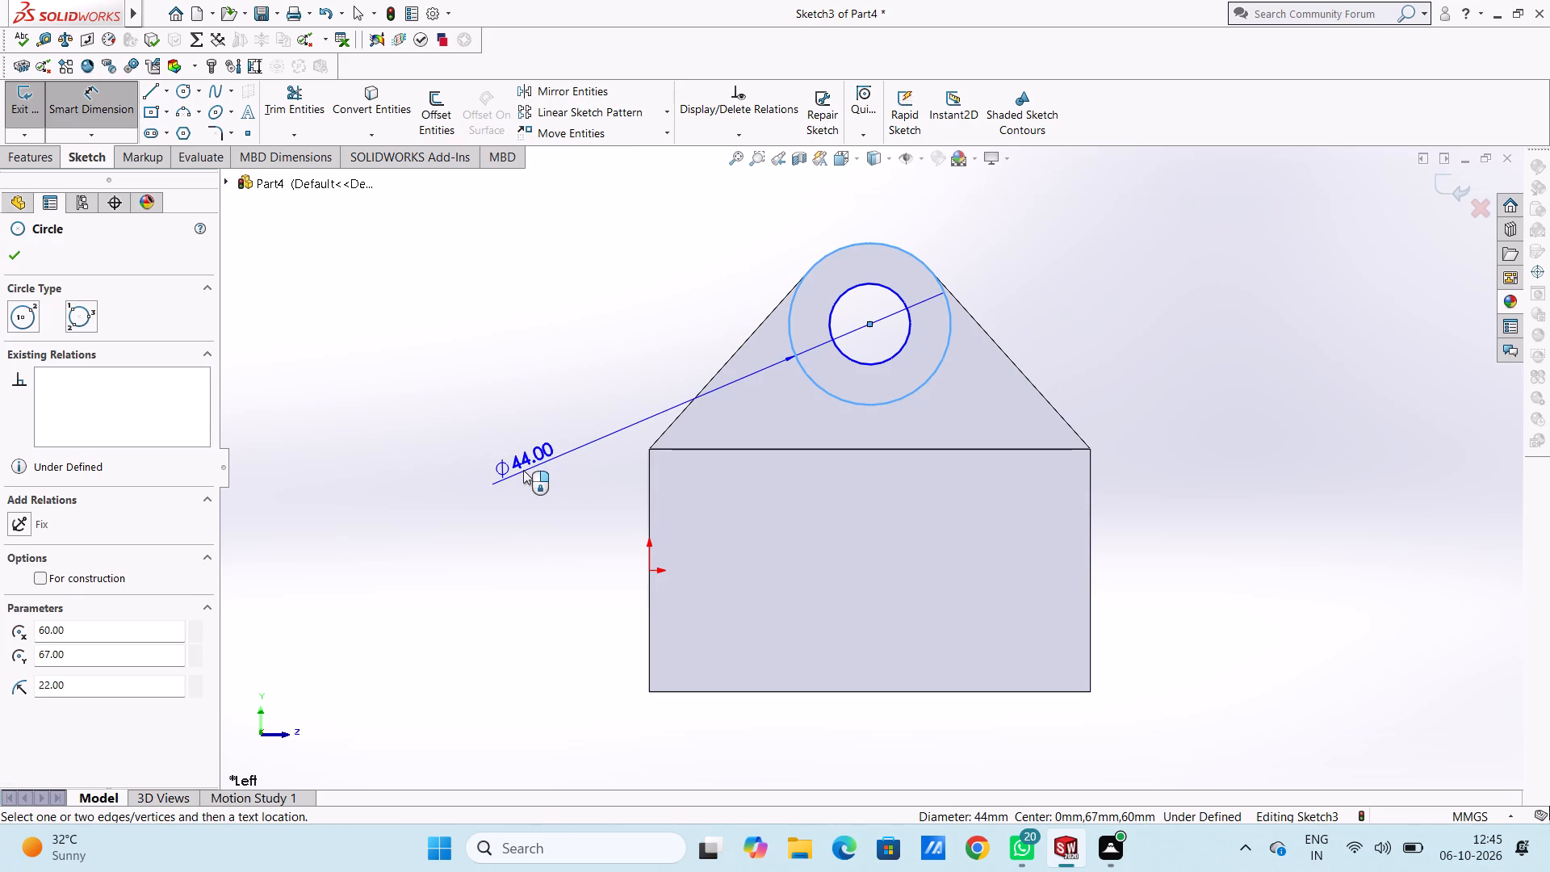
{"action": "left_click", "coordinate": [510, 463]}
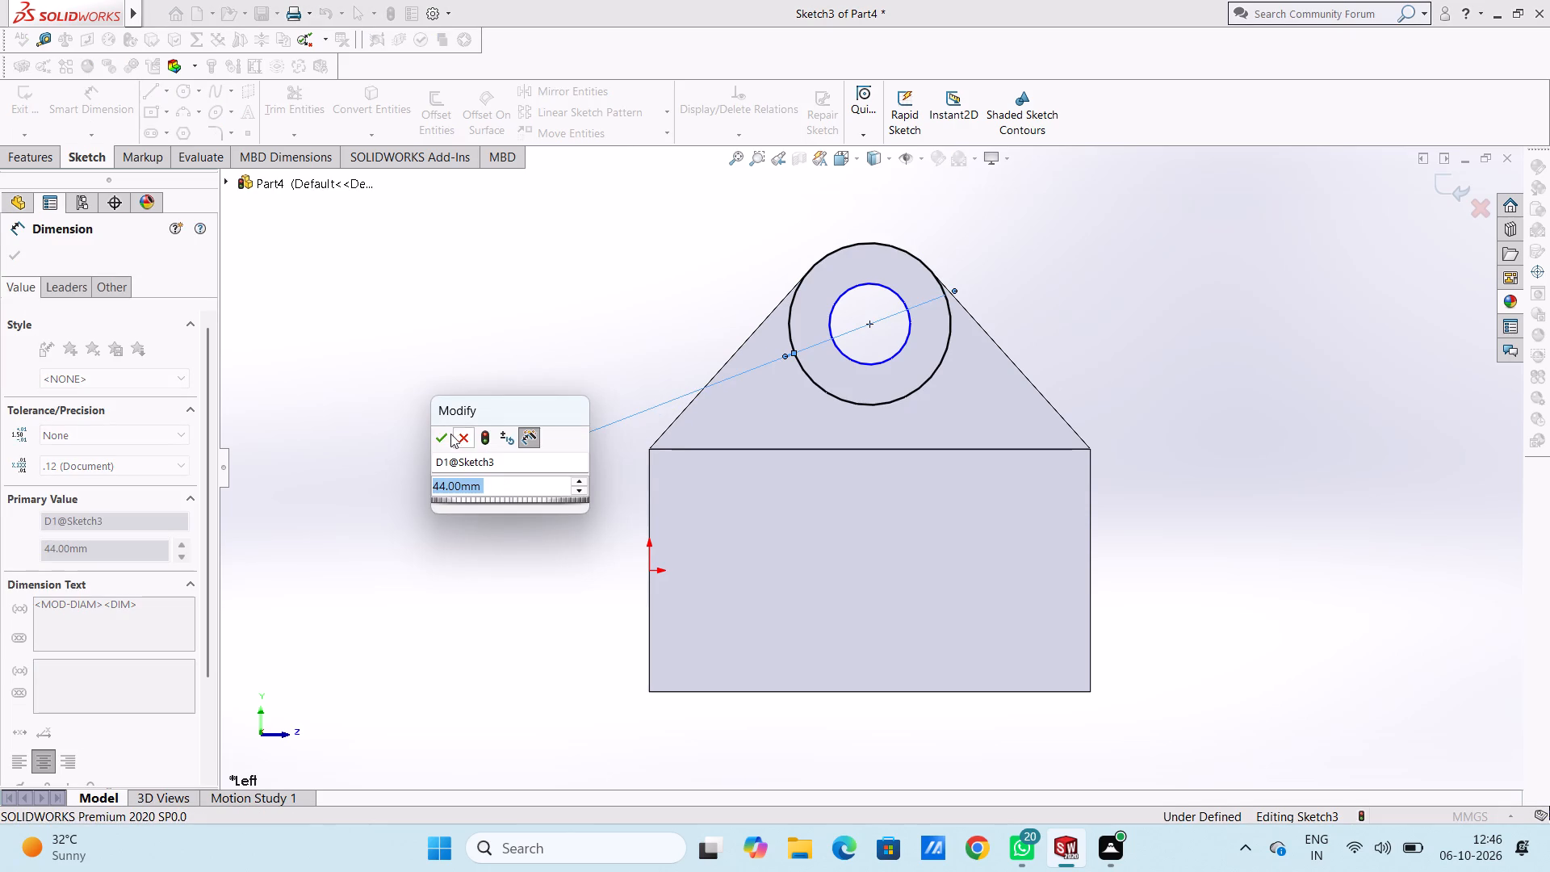
{"action": "left_click", "coordinate": [442, 434]}
{"action": "left_click", "coordinate": [440, 387]}
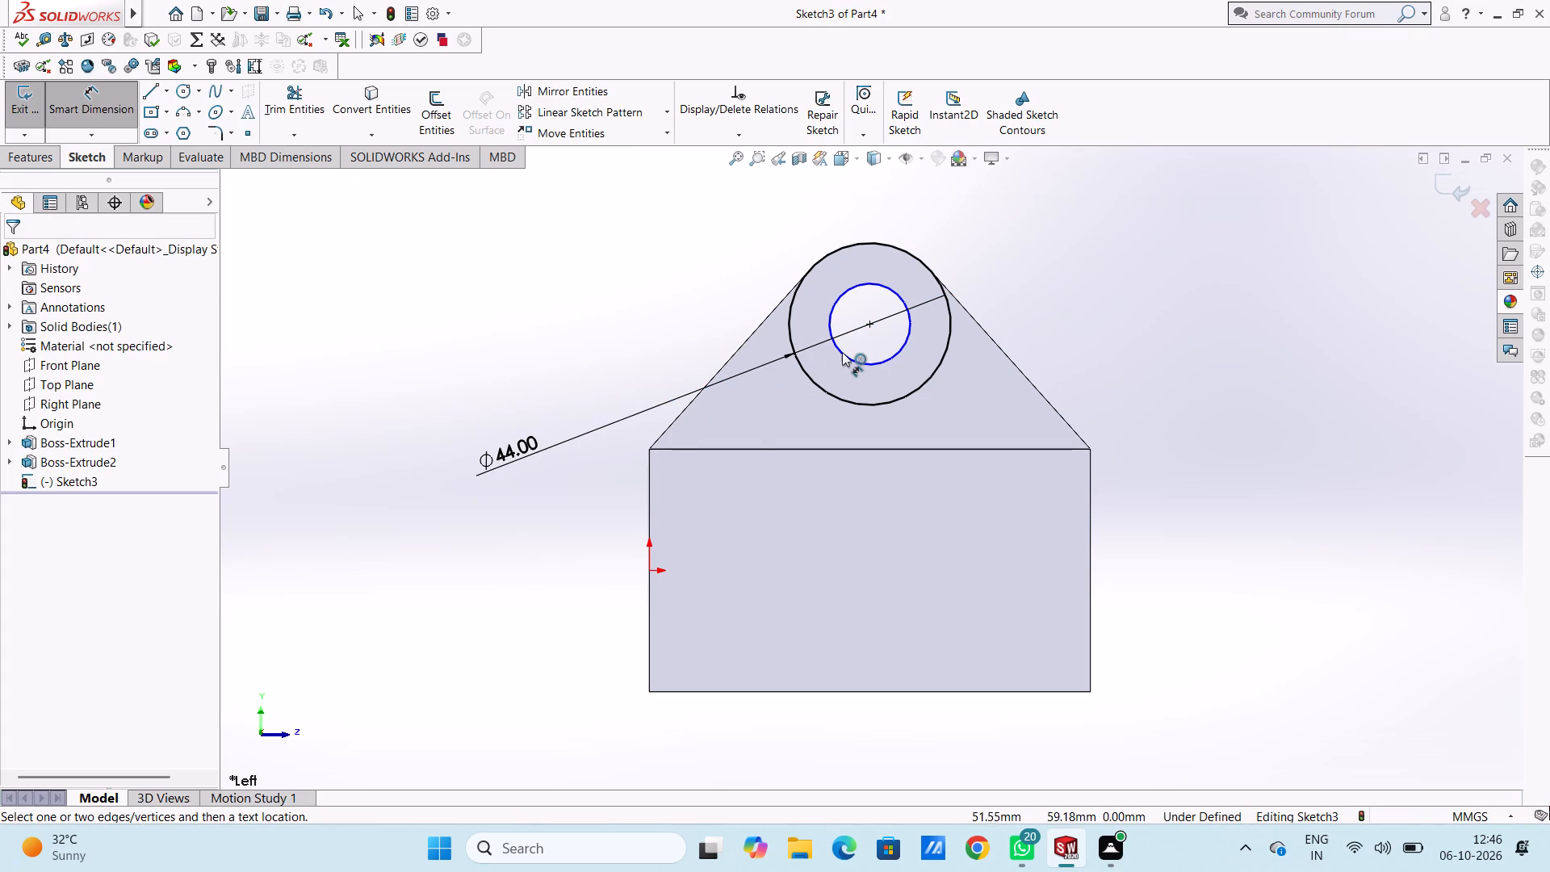
{"action": "left_click", "coordinate": [842, 352]}
{"action": "left_click", "coordinate": [533, 539]}
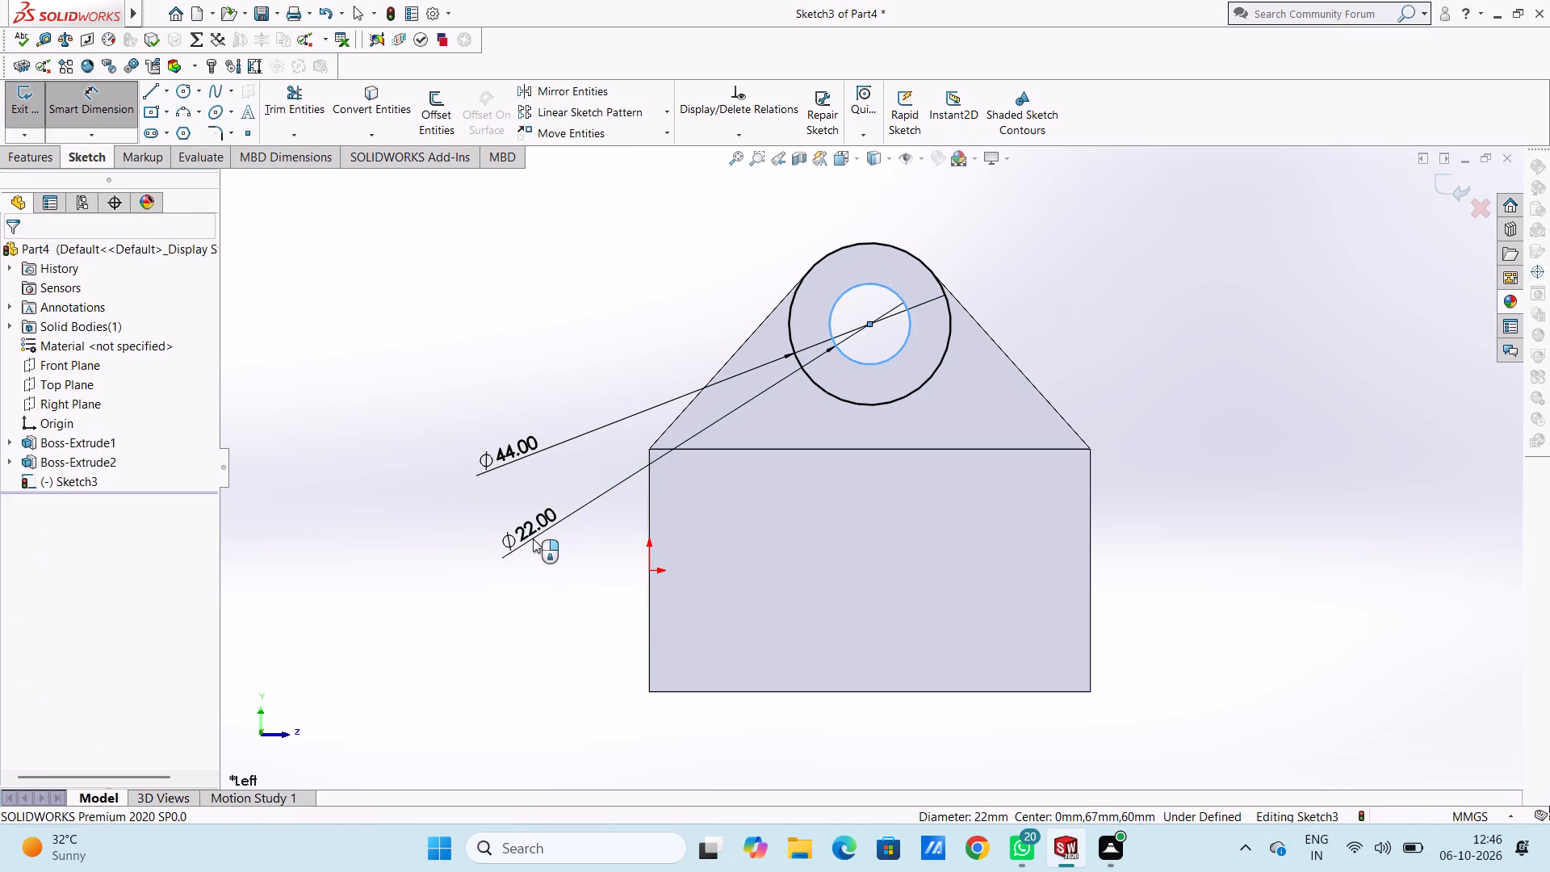
{"action": "left_click", "coordinate": [467, 513]}
{"action": "left_click", "coordinate": [459, 507]}
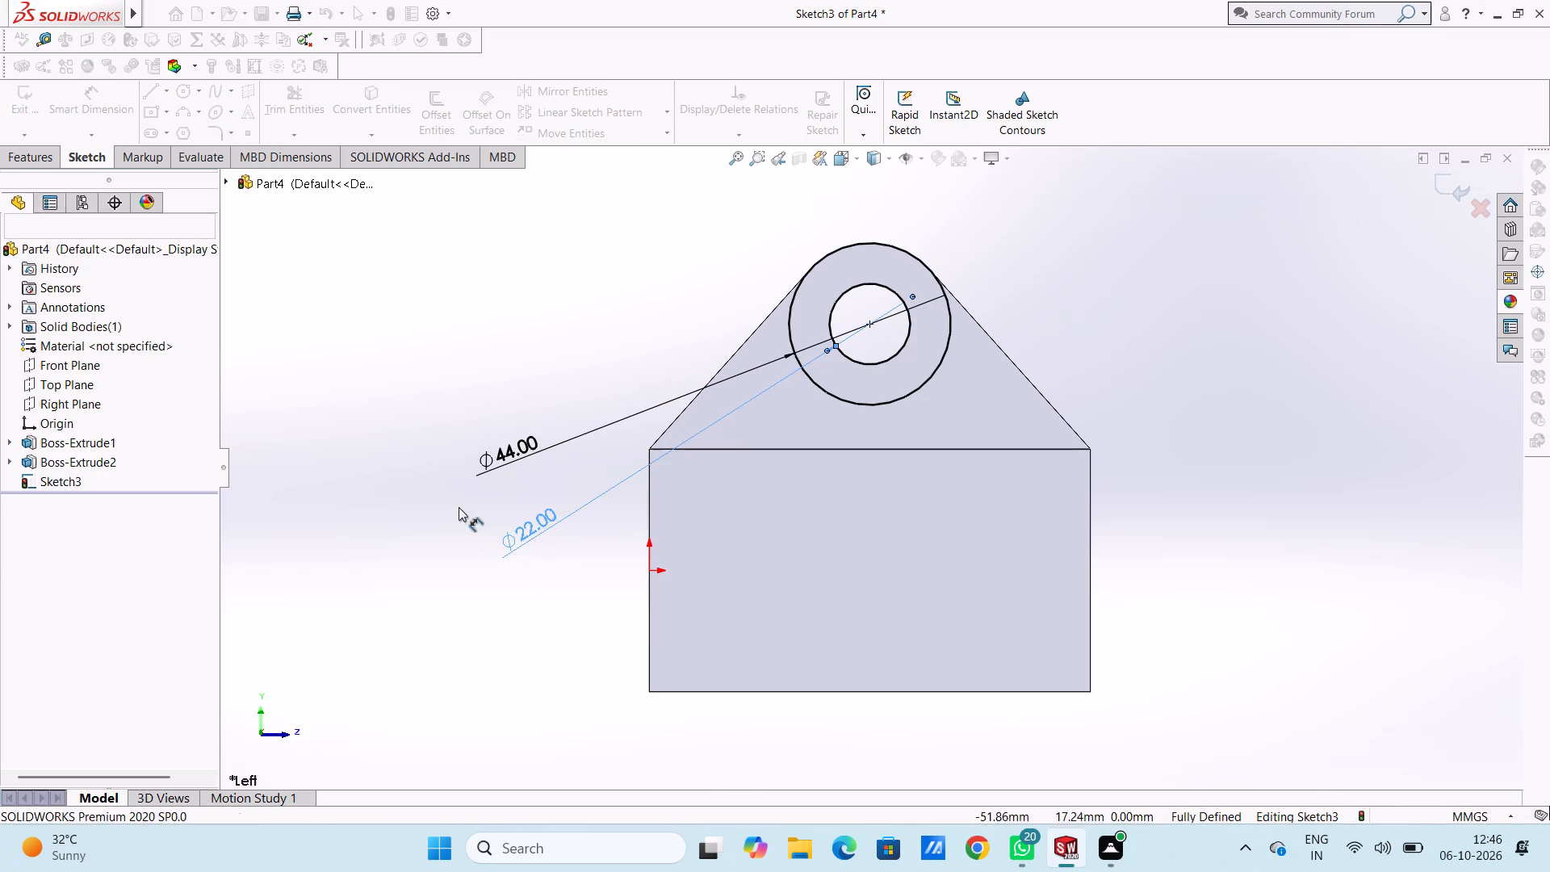
Extrude the ring between the 44 mm and 22 mm circles 20 mm outward from the lug's inner face, merged with the body.
{"action": "middle_click_drag", "start_coordinate": [652, 287], "coordinate": [551, 440]}
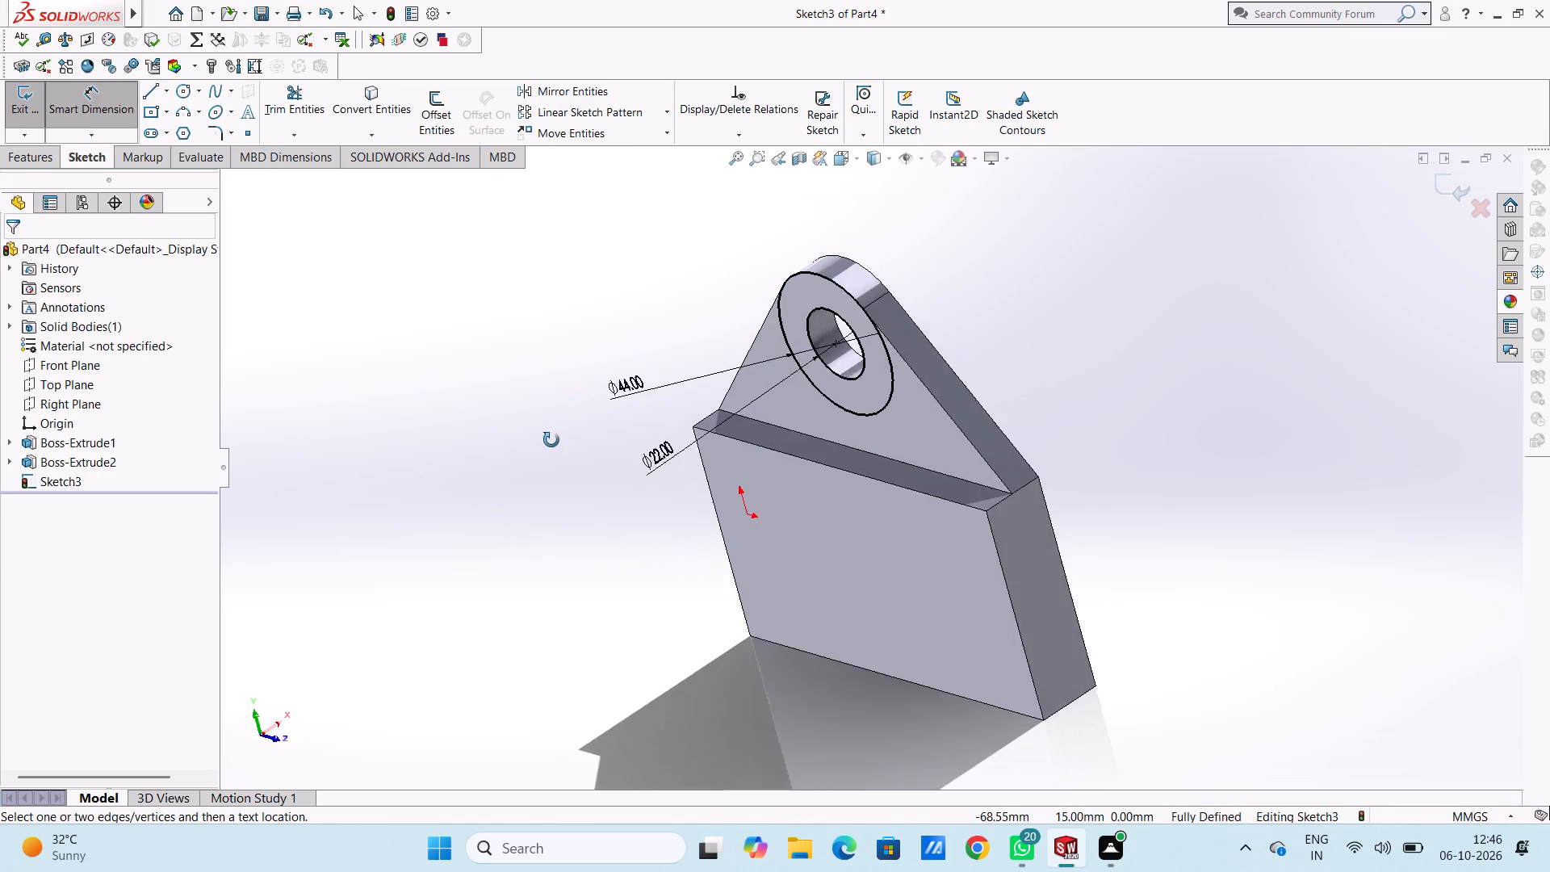
{"action": "middle_click_drag", "start_coordinate": [551, 440], "coordinate": [584, 337]}
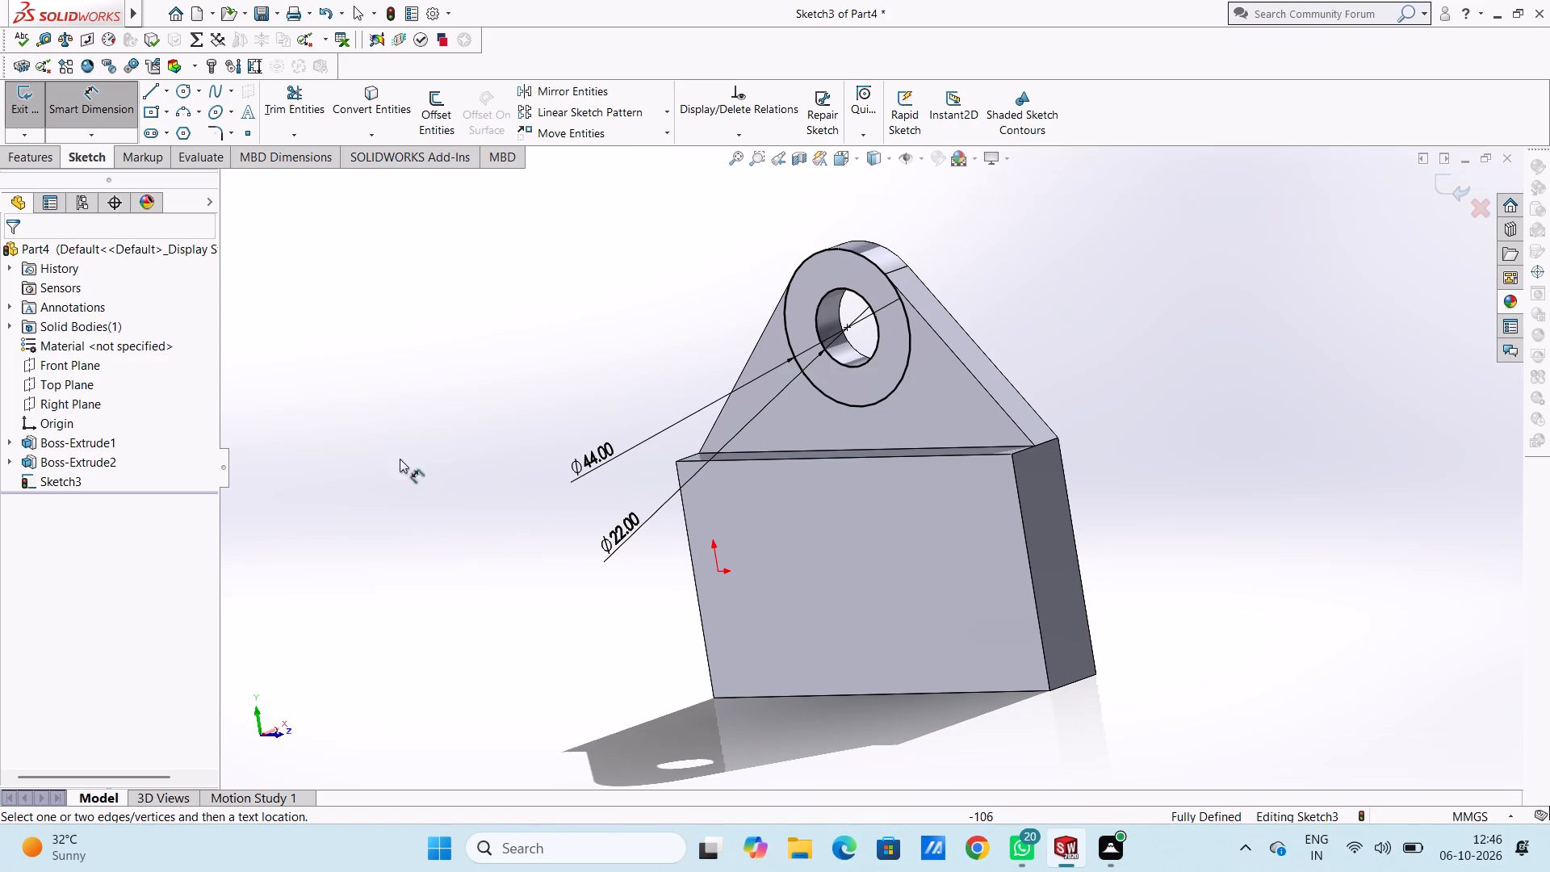
{"action": "left_click", "coordinate": [42, 164]}
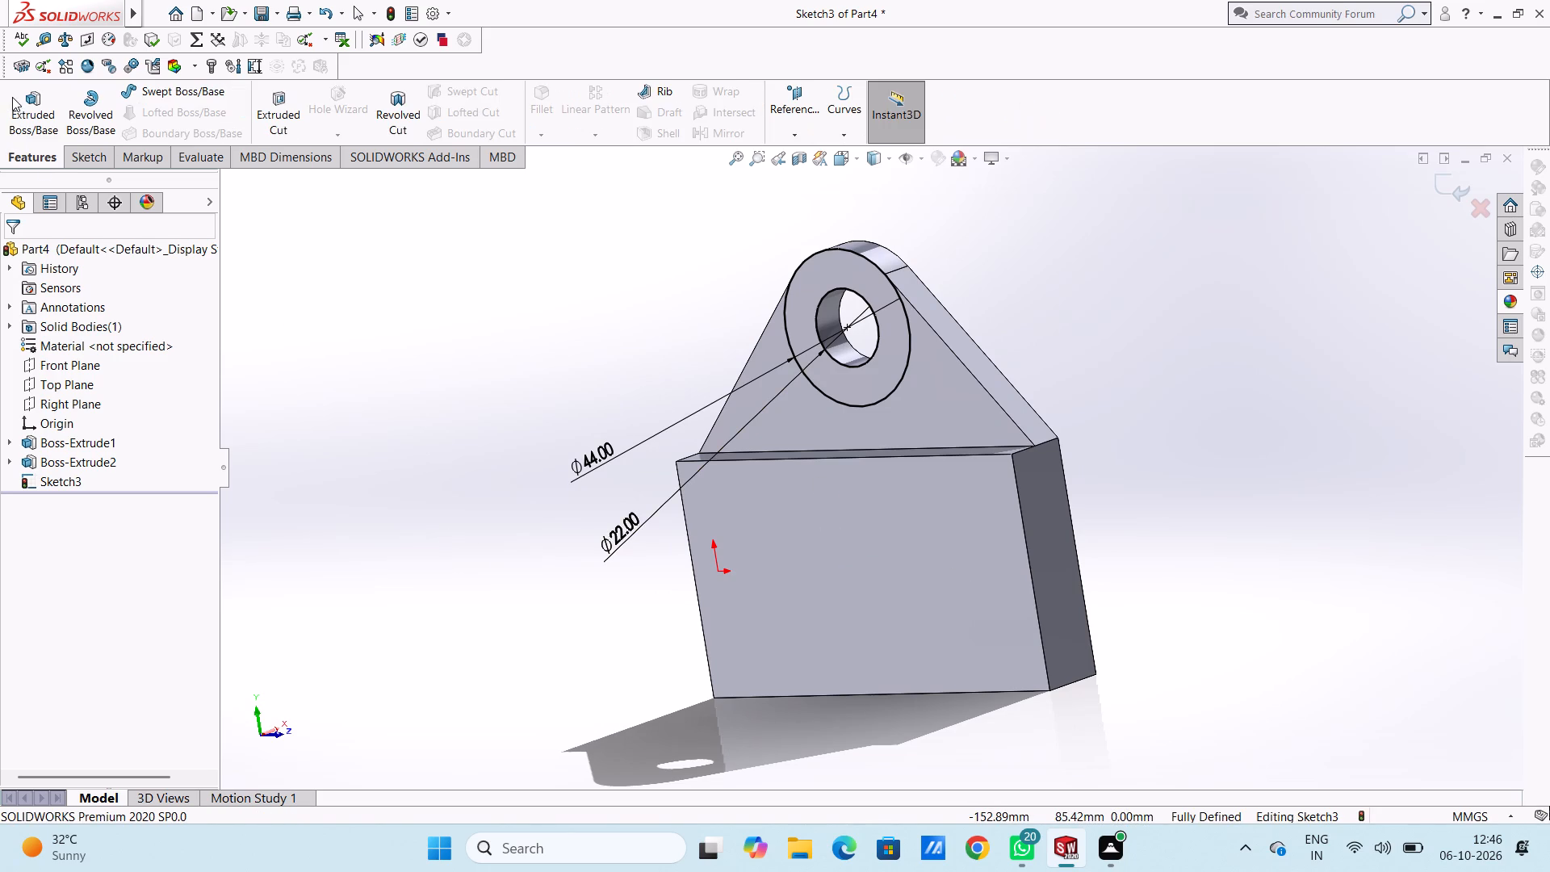
{"action": "left_click", "coordinate": [19, 98]}
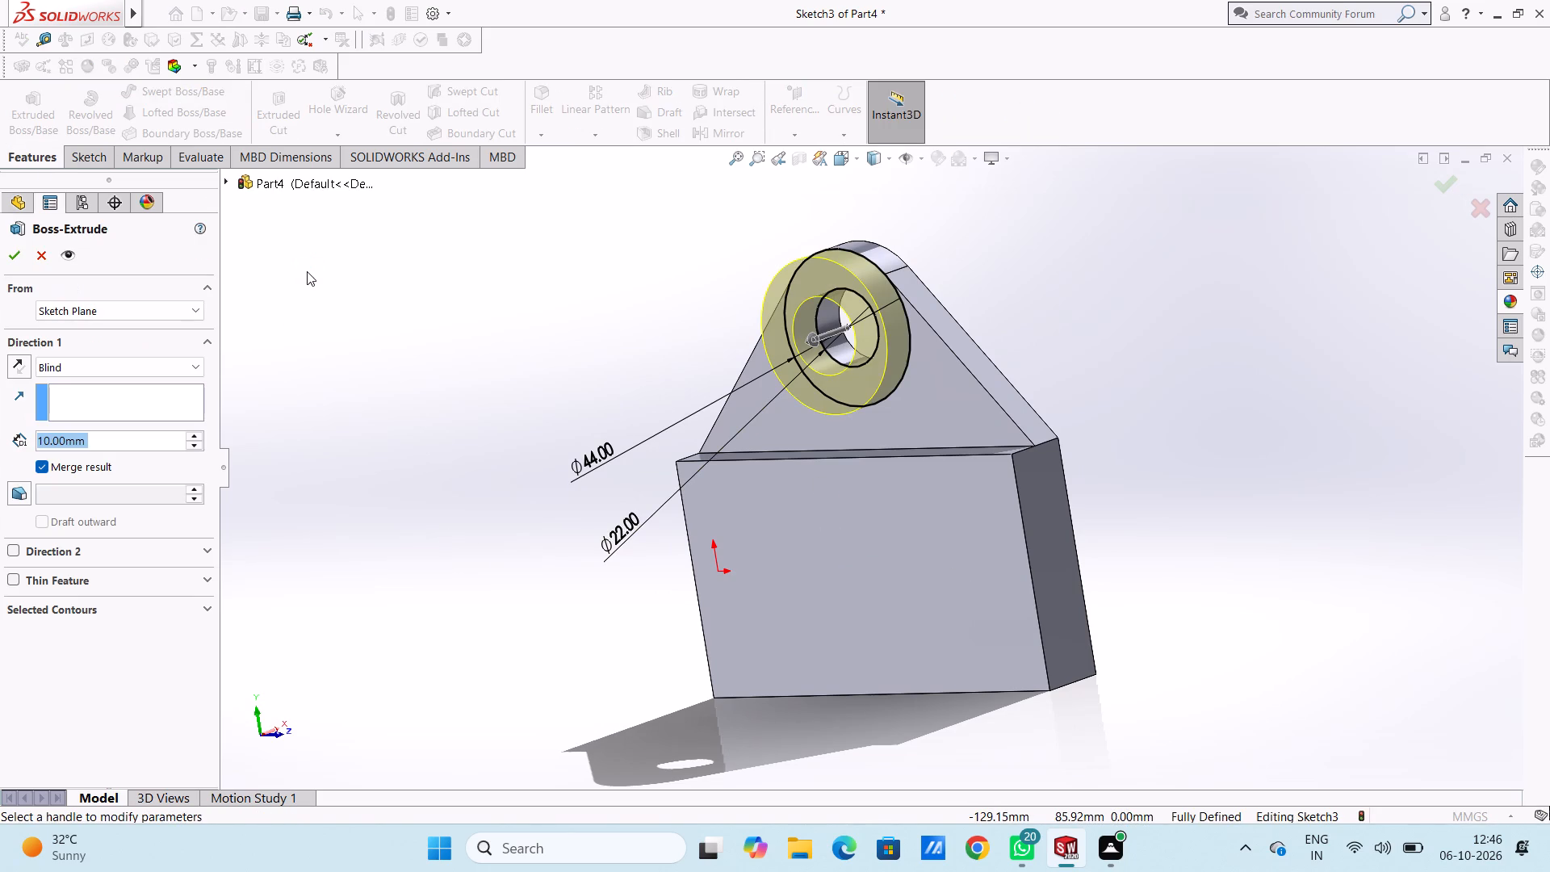
{"action": "type", "text": "20"}
{"action": "key", "text": "Return"}
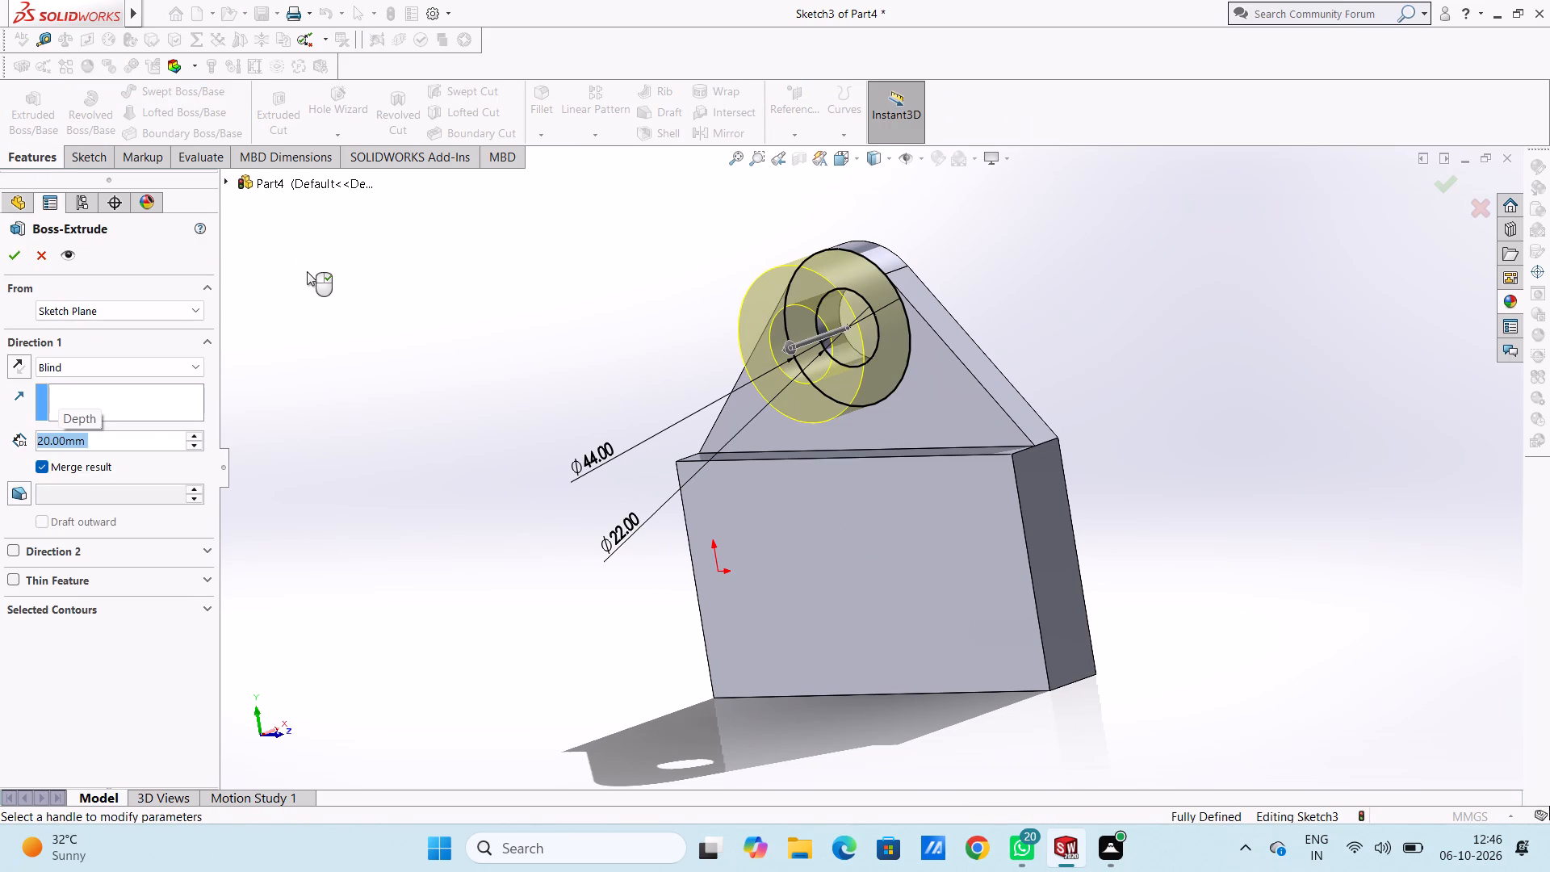
{"action": "left_click", "coordinate": [24, 265]}
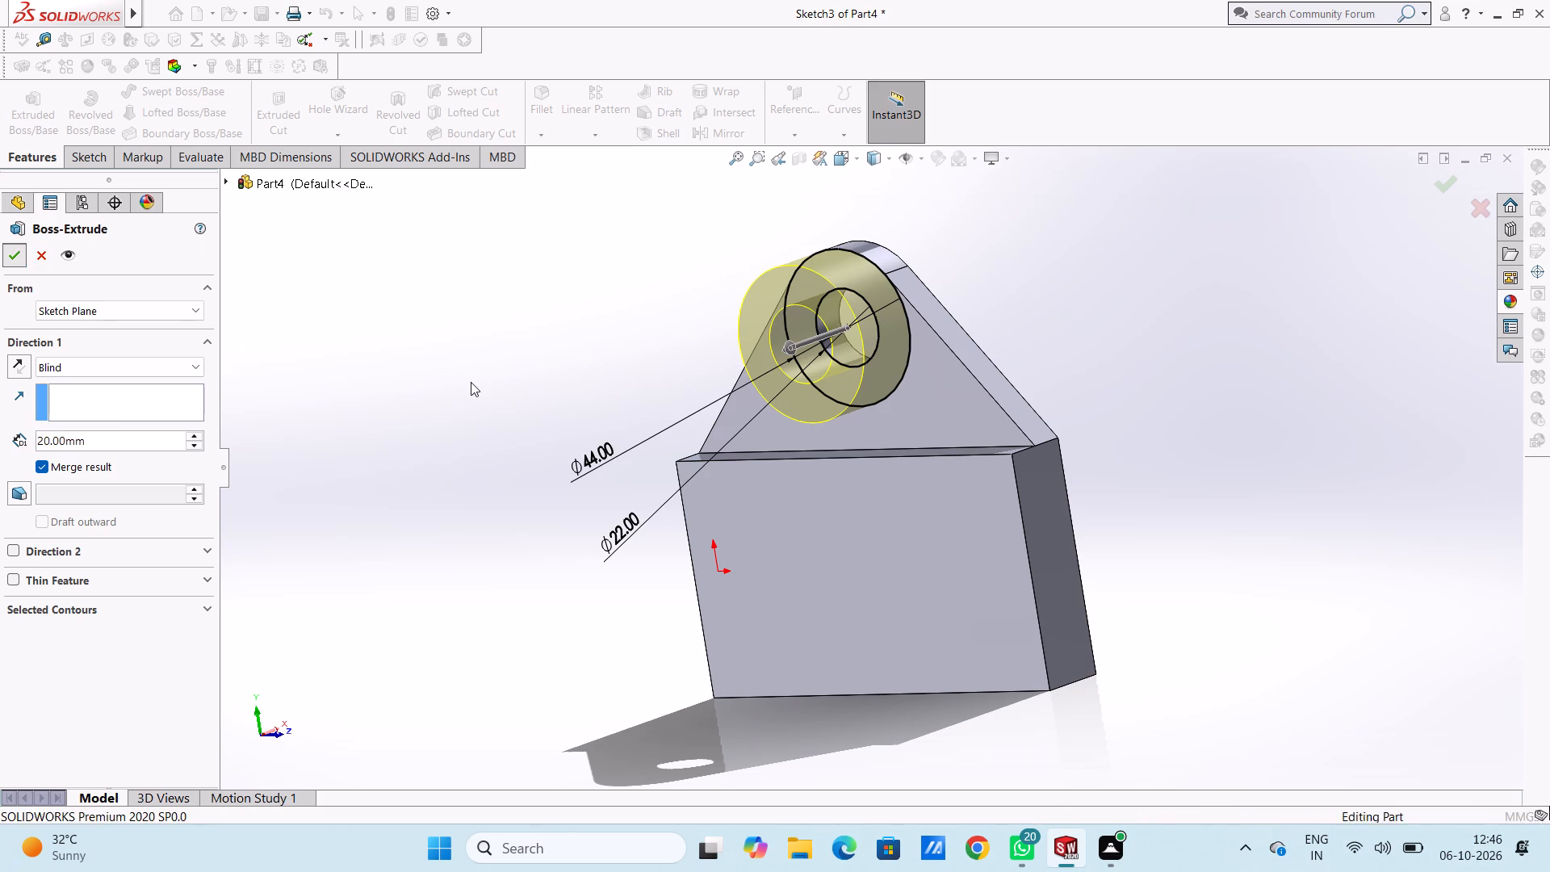
{"action": "left_click", "coordinate": [471, 386]}
Start a new sketch in the right view on the large flat outer face shared by the block and lug.
{"action": "middle_click_drag", "start_coordinate": [486, 429], "coordinate": [530, 479]}
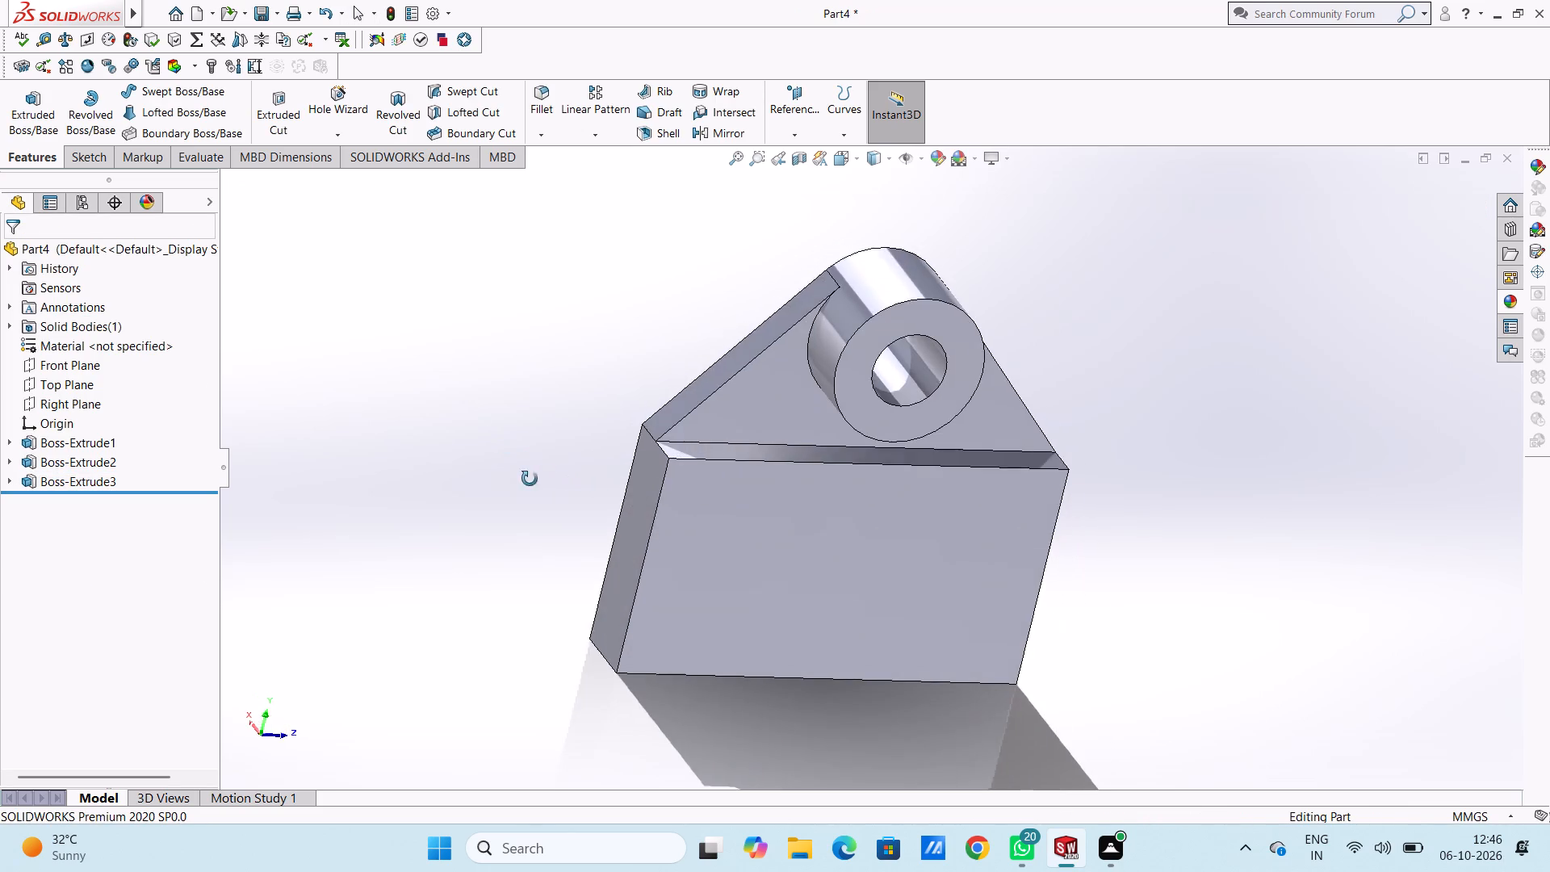
{"action": "middle_click_drag", "start_coordinate": [530, 479], "coordinate": [405, 478]}
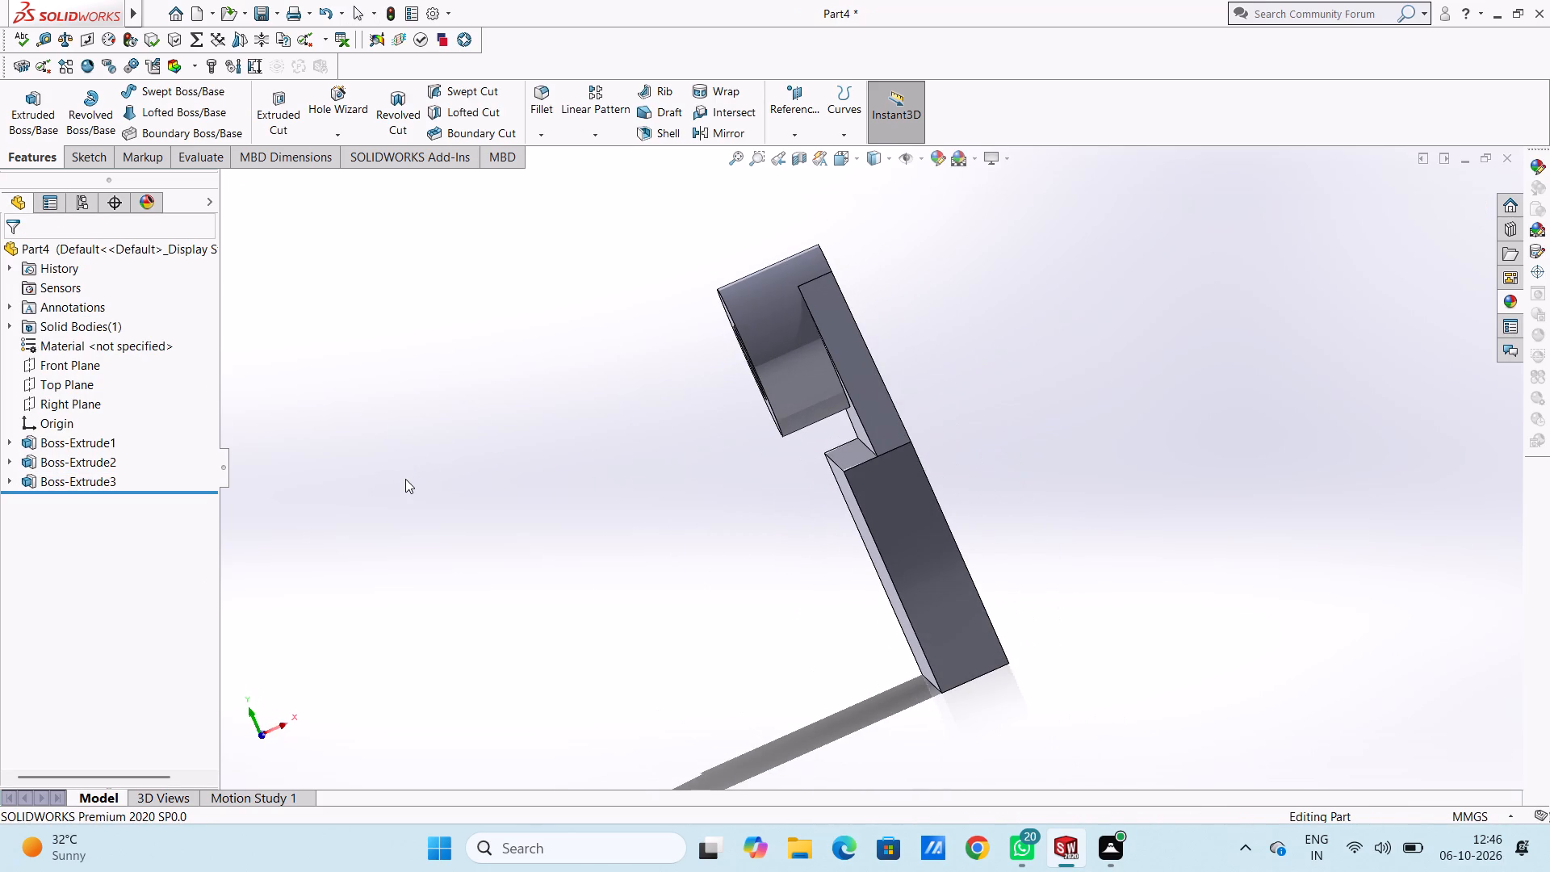
{"action": "key", "text": "ctrl+7"}
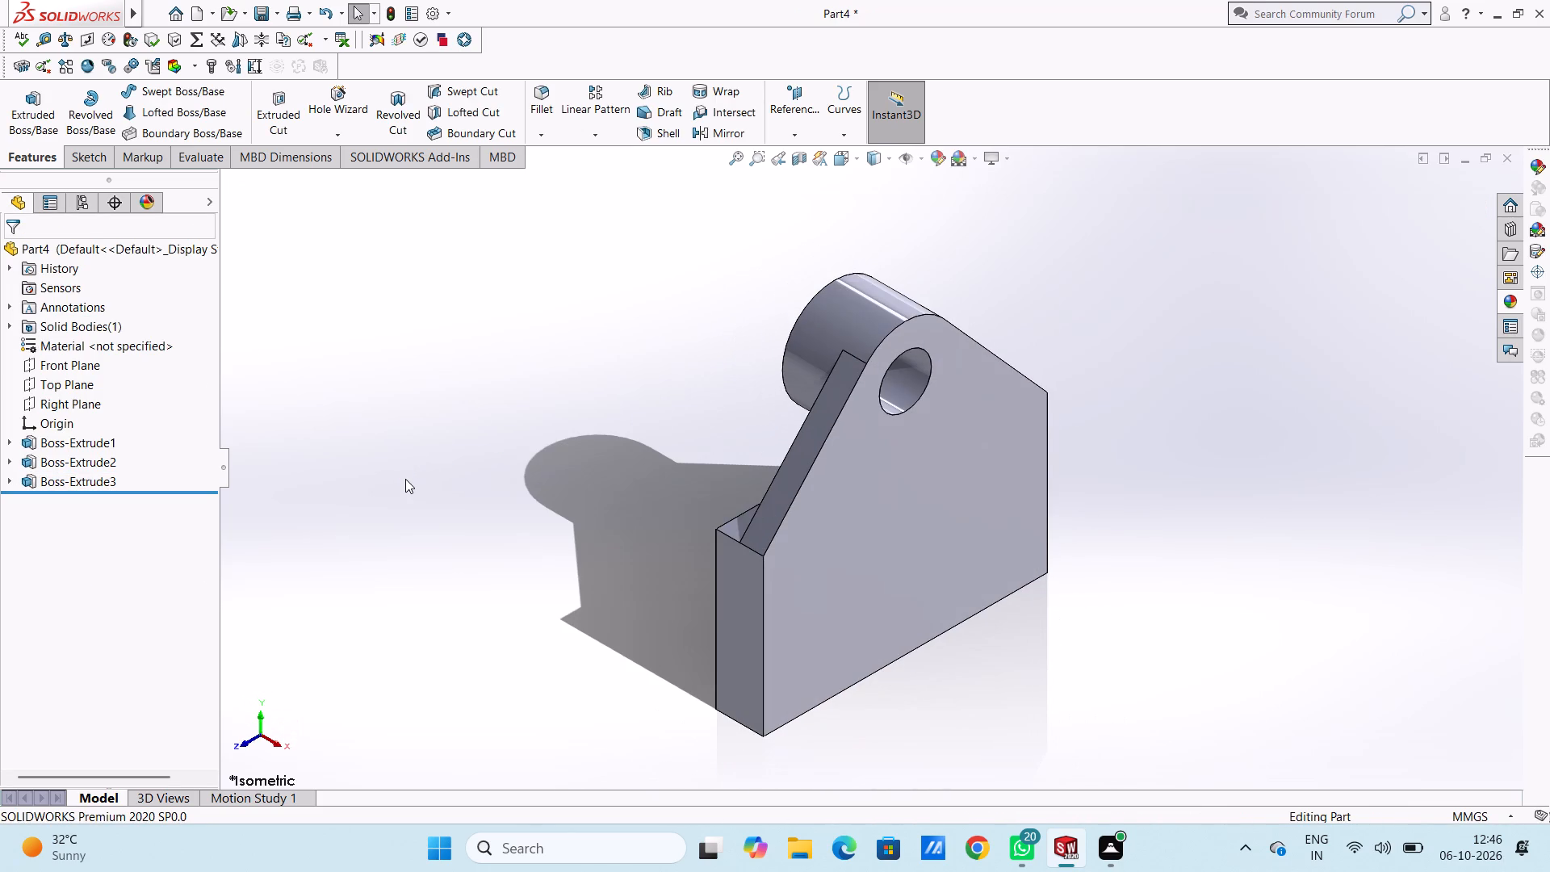
{"action": "key", "text": "ctrl+4"}
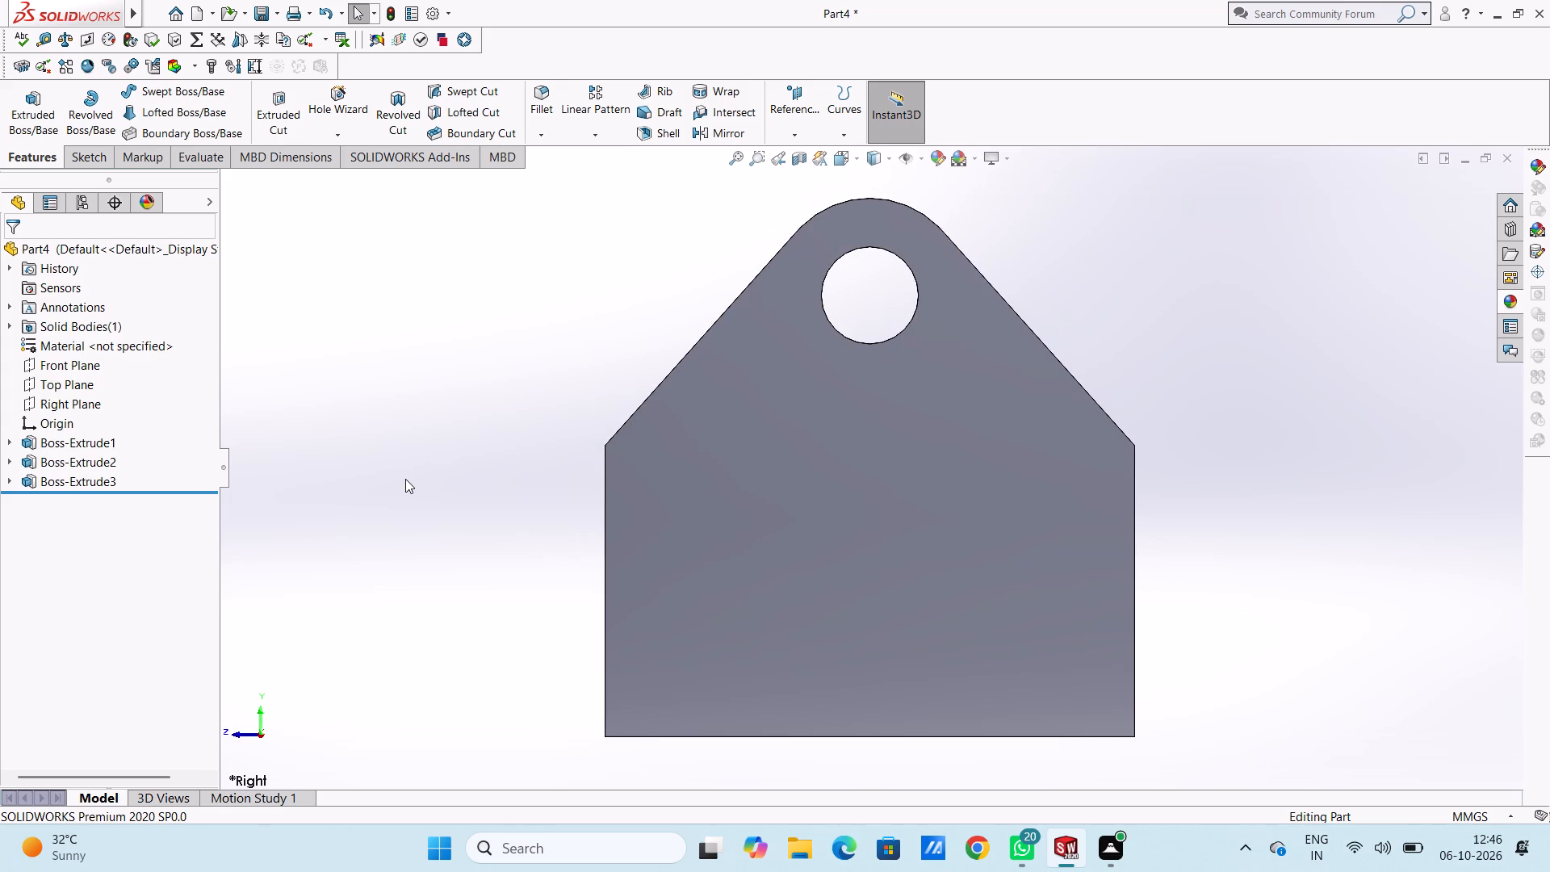
{"action": "scroll", "coordinate": [405, 479], "scroll_direction": "up", "scroll_amount": 3}
{"action": "left_click", "coordinate": [816, 468]}
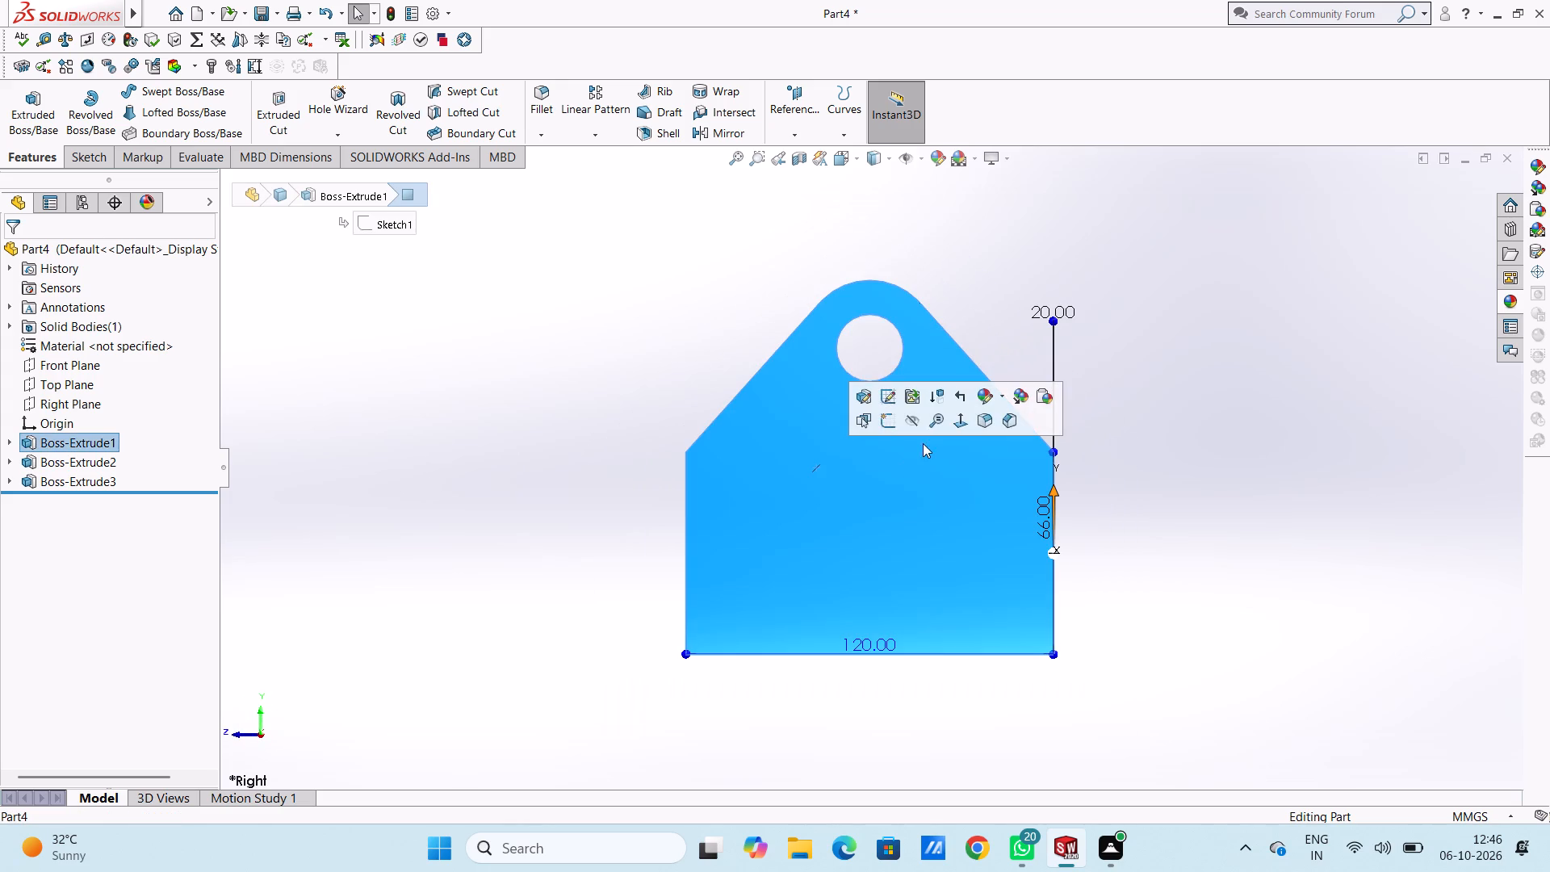
{"action": "left_click", "coordinate": [887, 428]}
{"action": "left_click", "coordinate": [662, 382]}
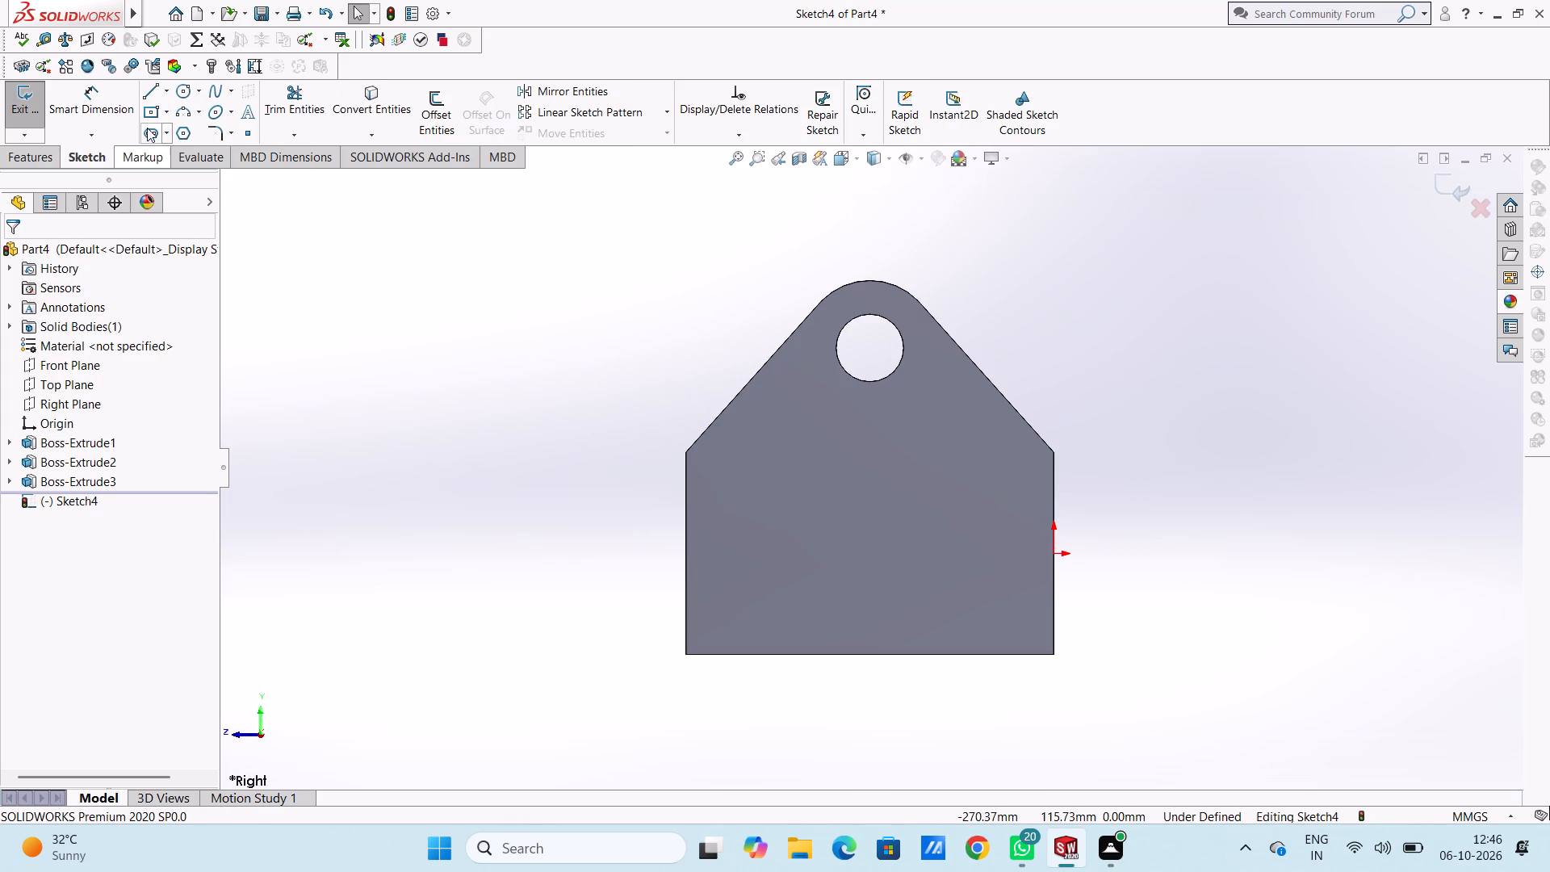
Draw two circles centred on the lug hole, one of radius 11 mm on its edge and one of radius 22 mm matching the rounded top.
{"action": "left_click", "coordinate": [179, 94]}
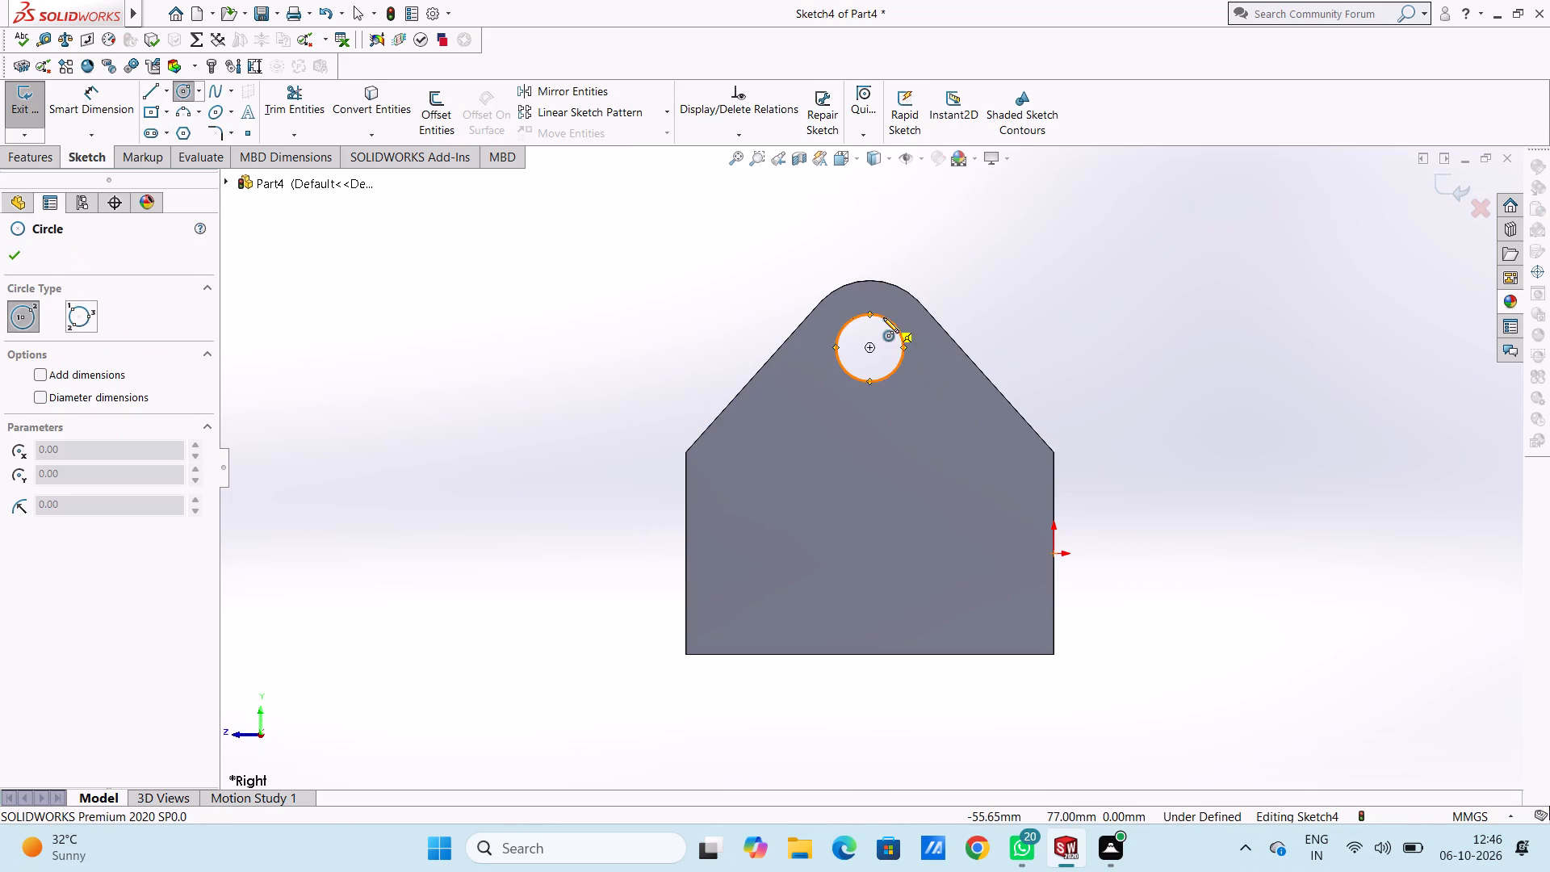
{"action": "left_click", "coordinate": [869, 346]}
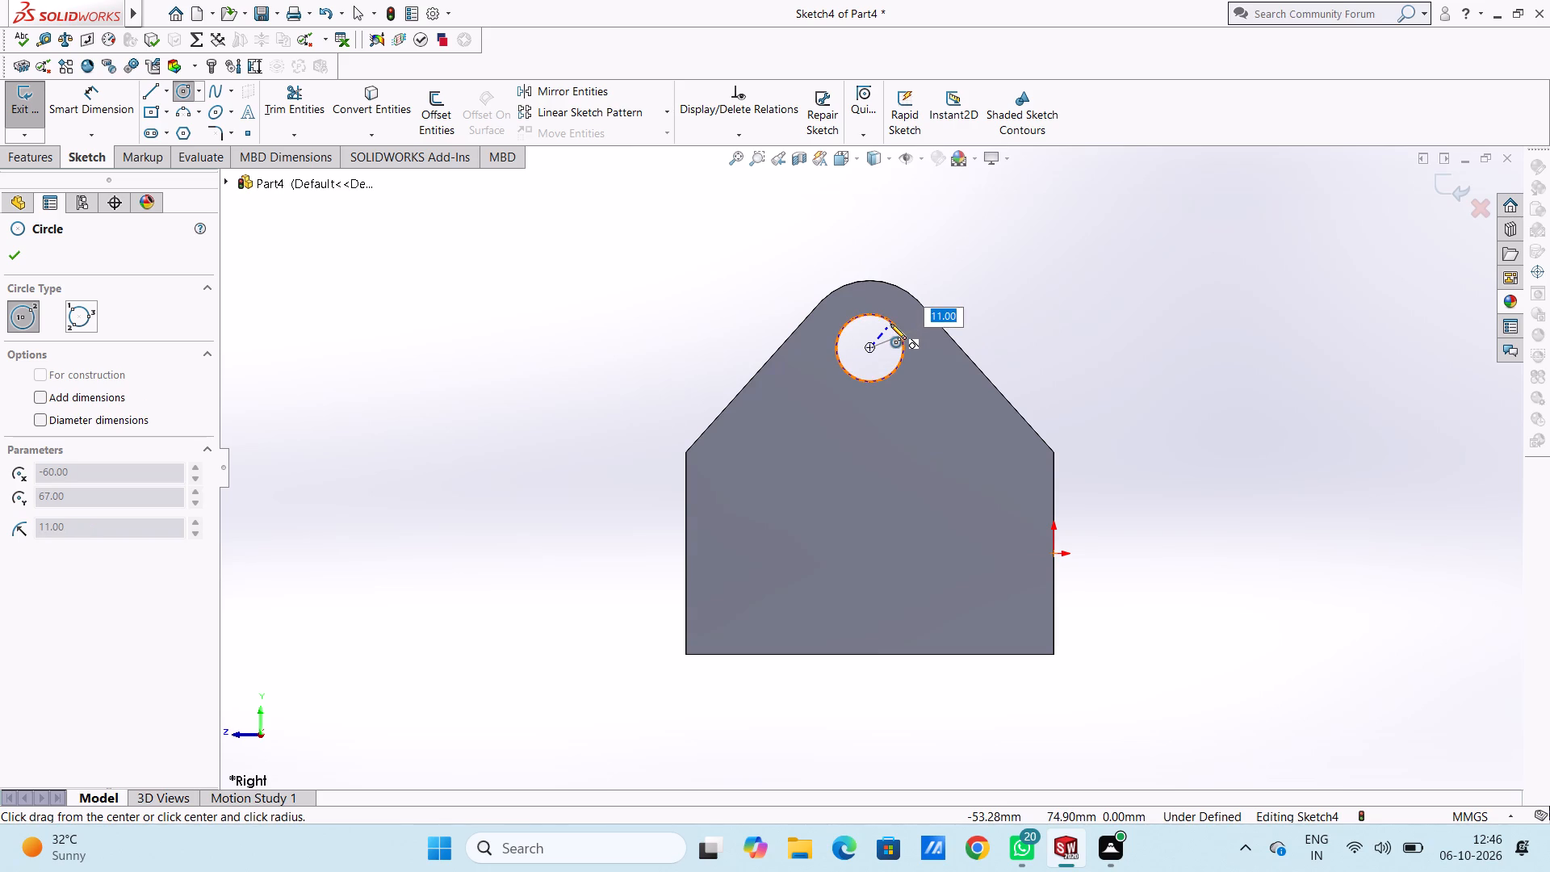
{"action": "left_click", "coordinate": [890, 324]}
{"action": "left_click", "coordinate": [869, 345]}
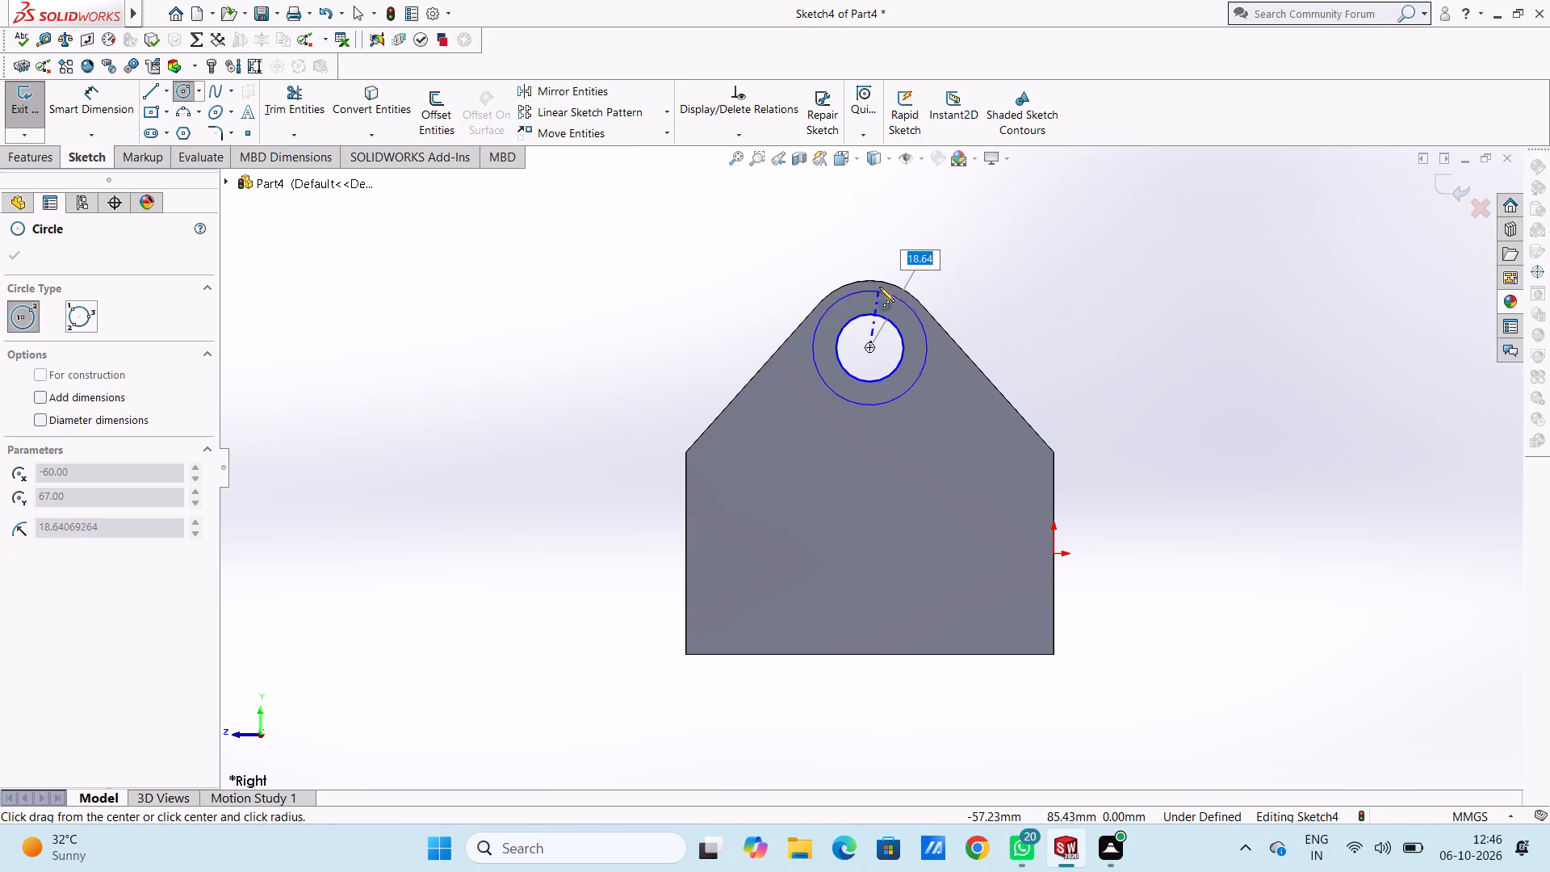
{"action": "left_click", "coordinate": [881, 279]}
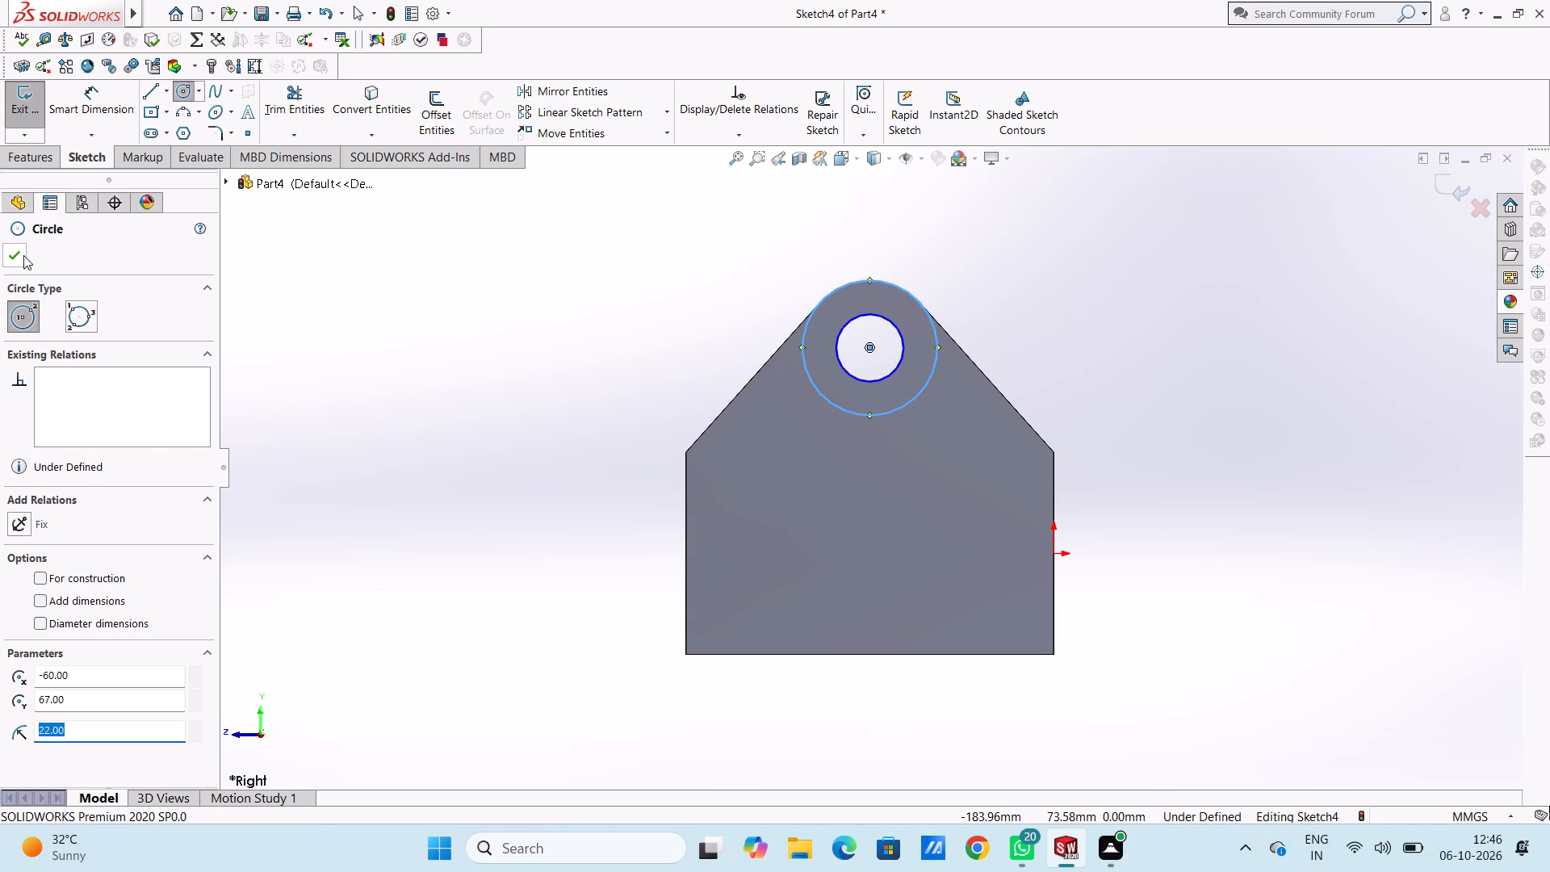
{"action": "left_click", "coordinate": [23, 255]}
Dimension the outer-face circles with diameters of 44 mm for the outer one and 22 mm for the inner one.
{"action": "left_click", "coordinate": [109, 100]}
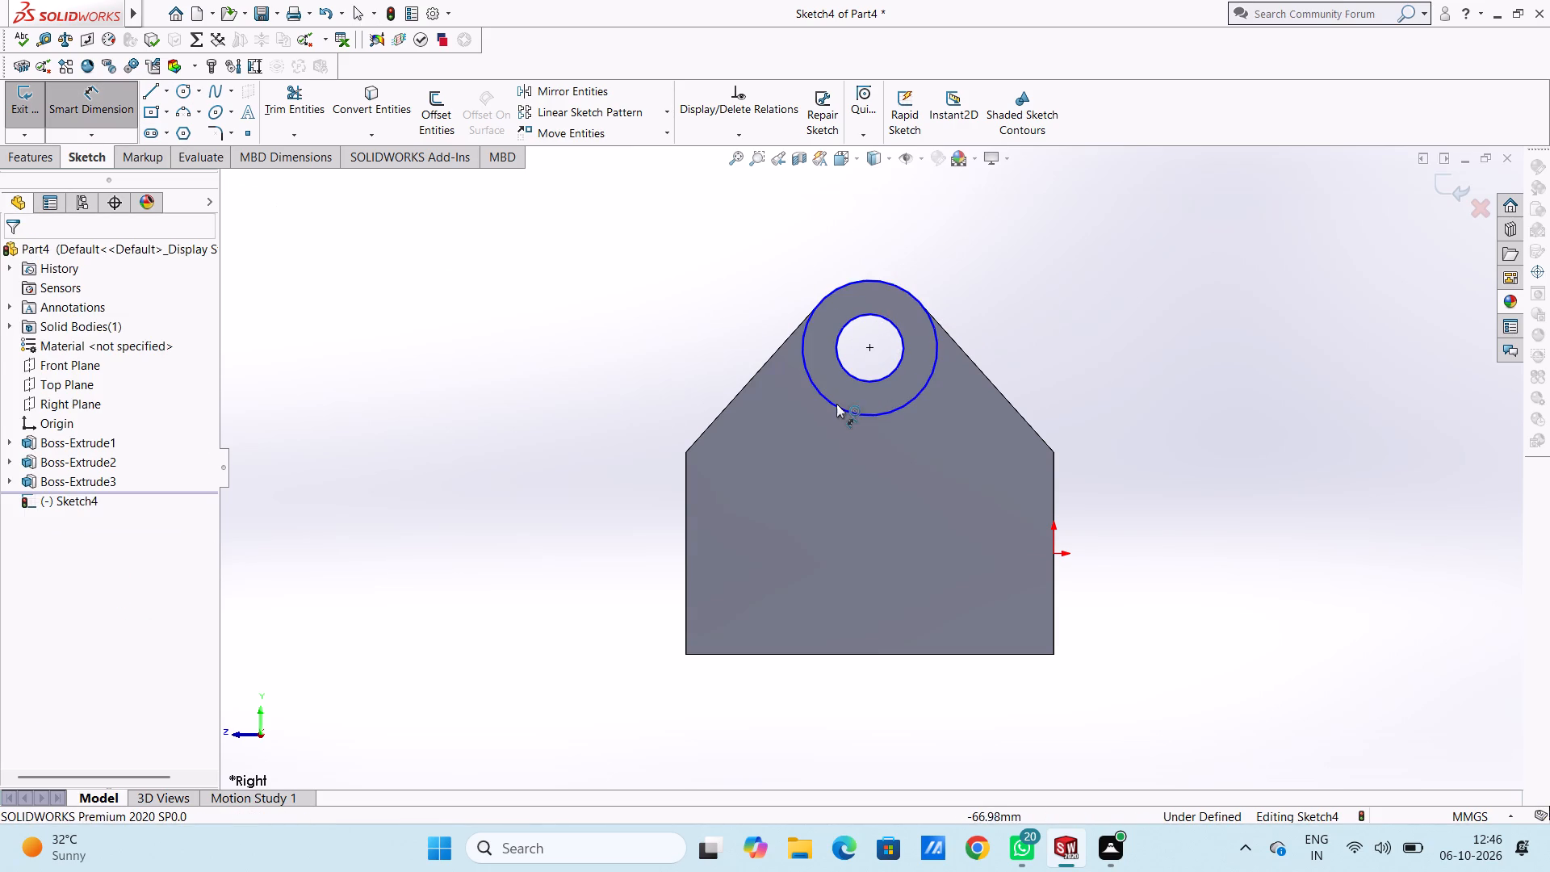
{"action": "left_click", "coordinate": [825, 399]}
{"action": "left_click", "coordinate": [466, 434]}
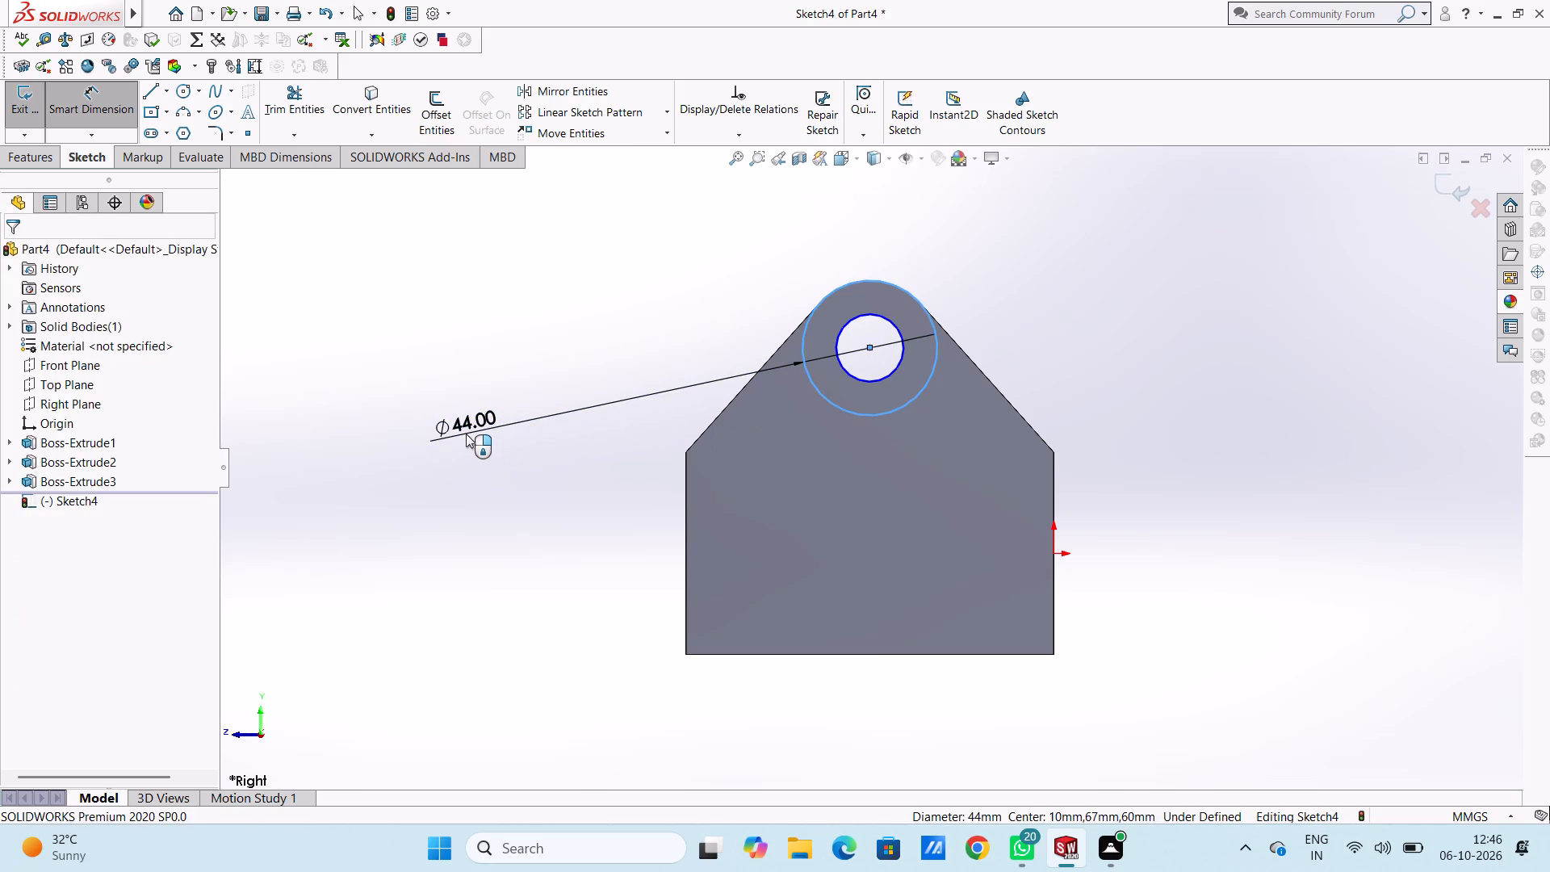
{"action": "left_click", "coordinate": [396, 403]}
{"action": "left_click", "coordinate": [408, 375]}
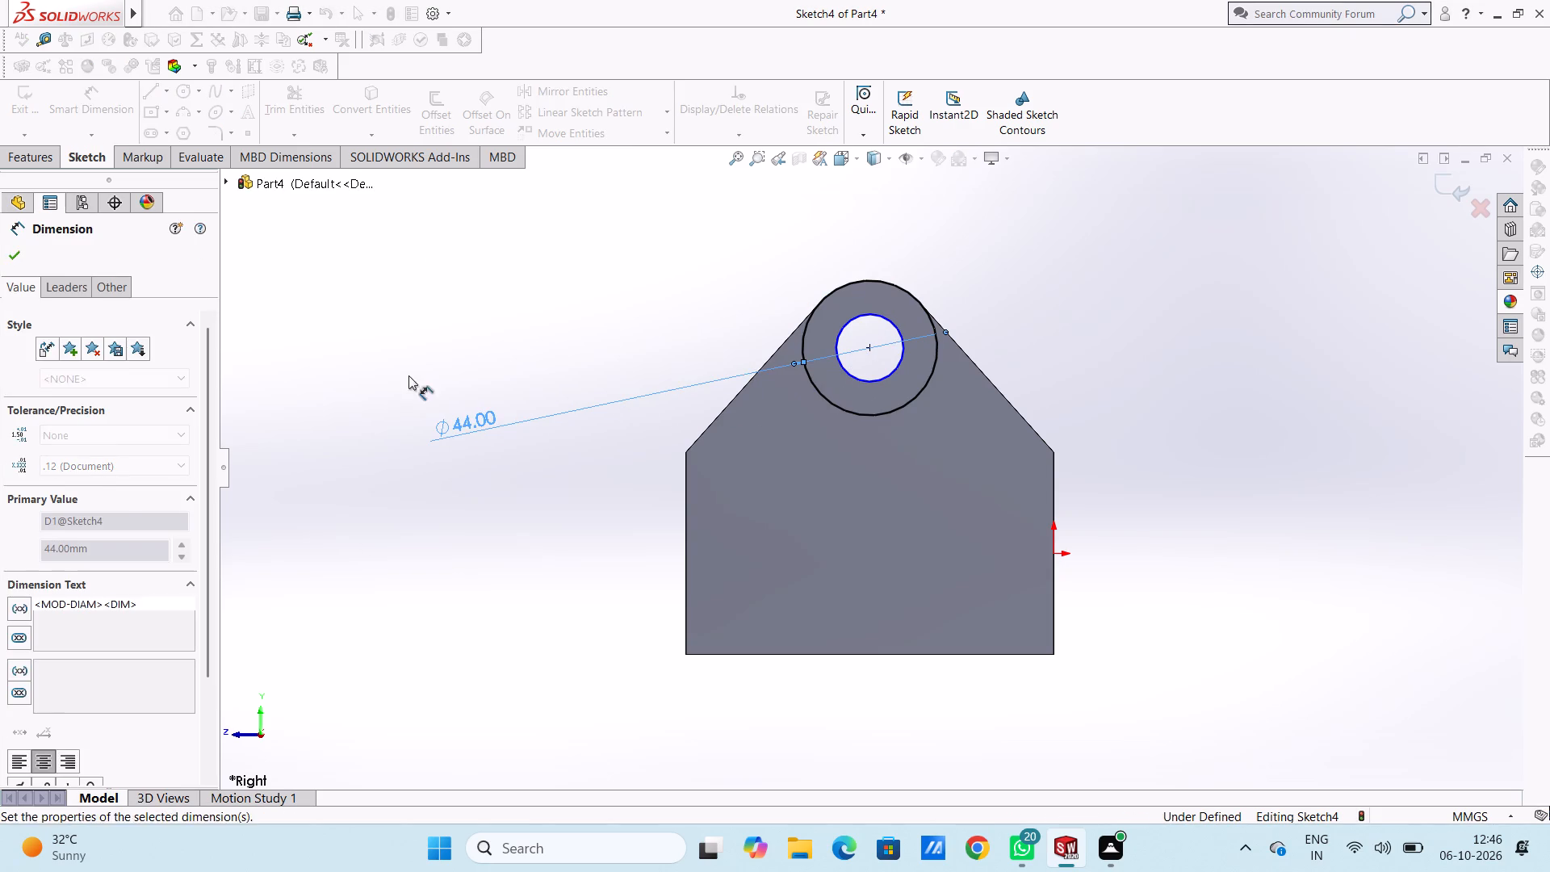
{"action": "left_click", "coordinate": [869, 383]}
{"action": "left_click", "coordinate": [474, 493]}
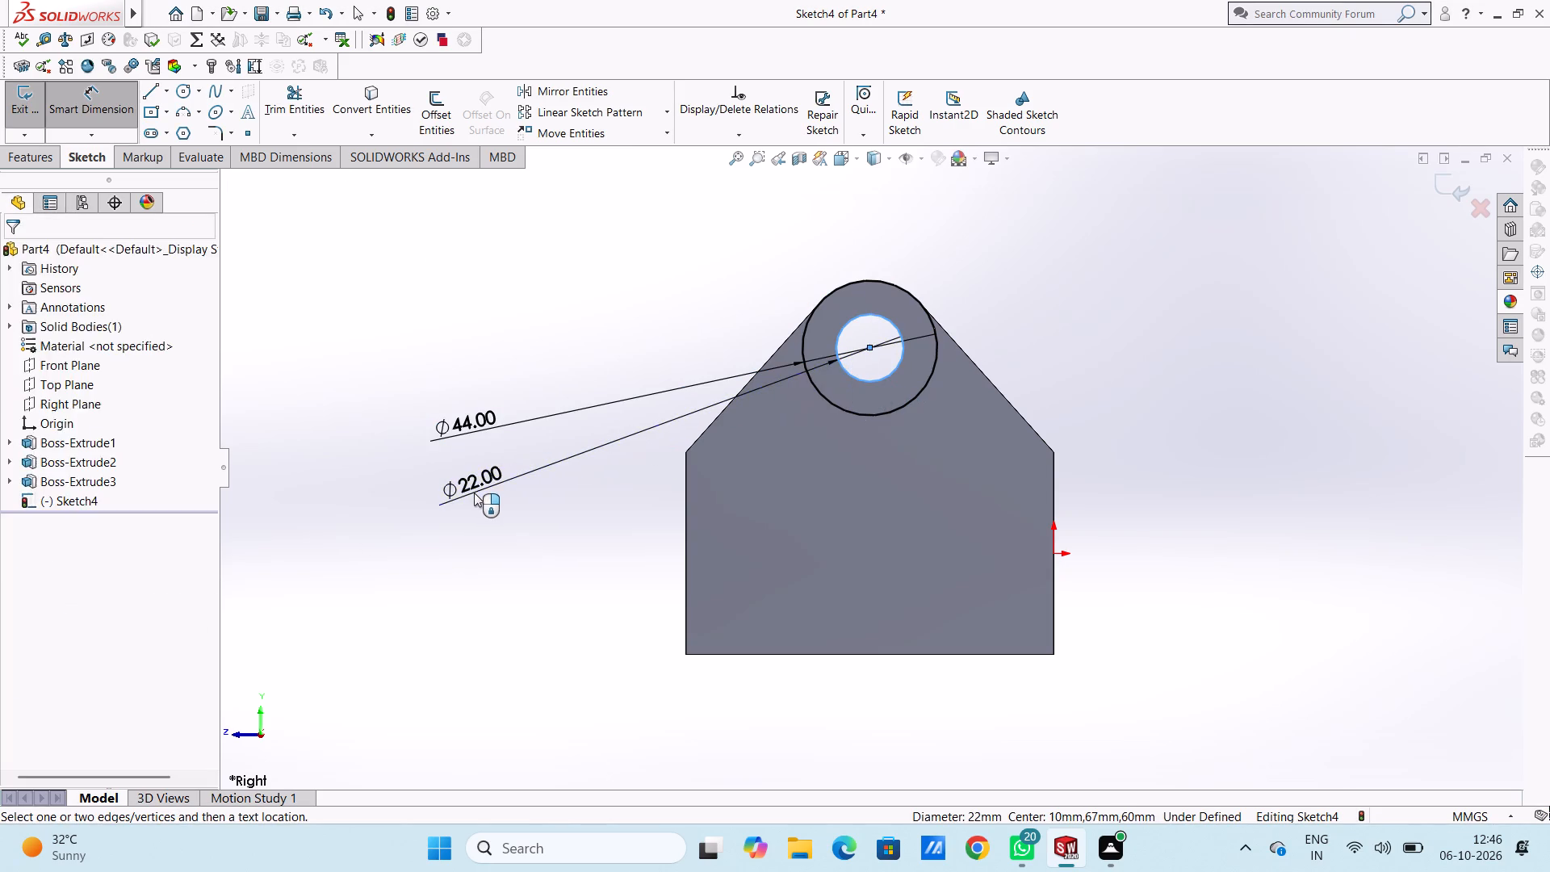
{"action": "left_click", "coordinate": [404, 470]}
{"action": "left_click", "coordinate": [403, 460]}
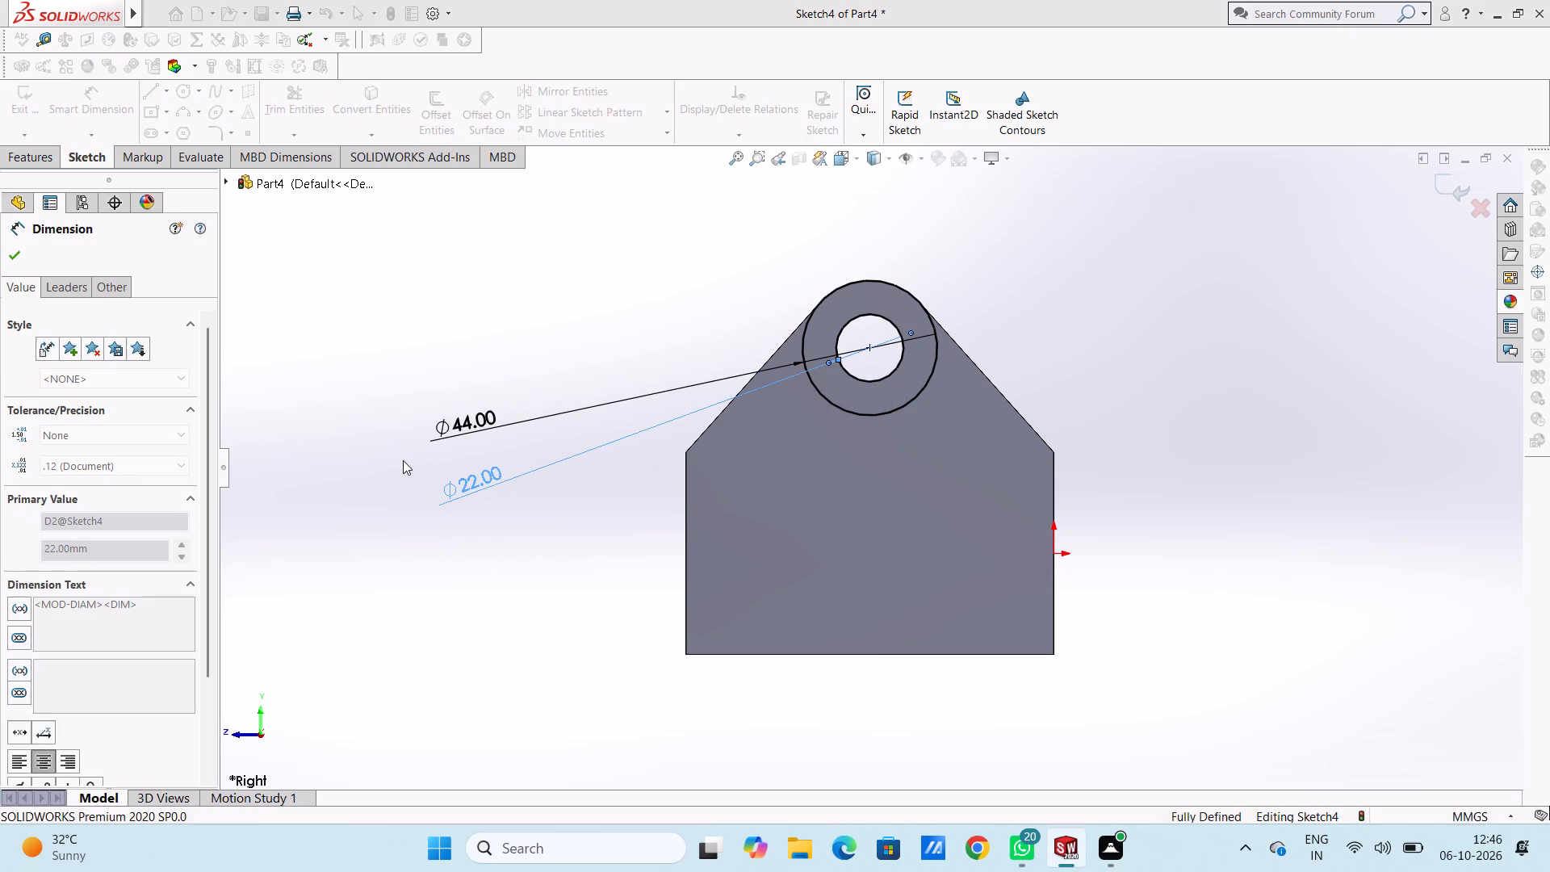
Extrude the ring between the two circles 10 mm outward from the outer face, merged with the body.
{"action": "middle_click_drag", "start_coordinate": [414, 418], "coordinate": [551, 507]}
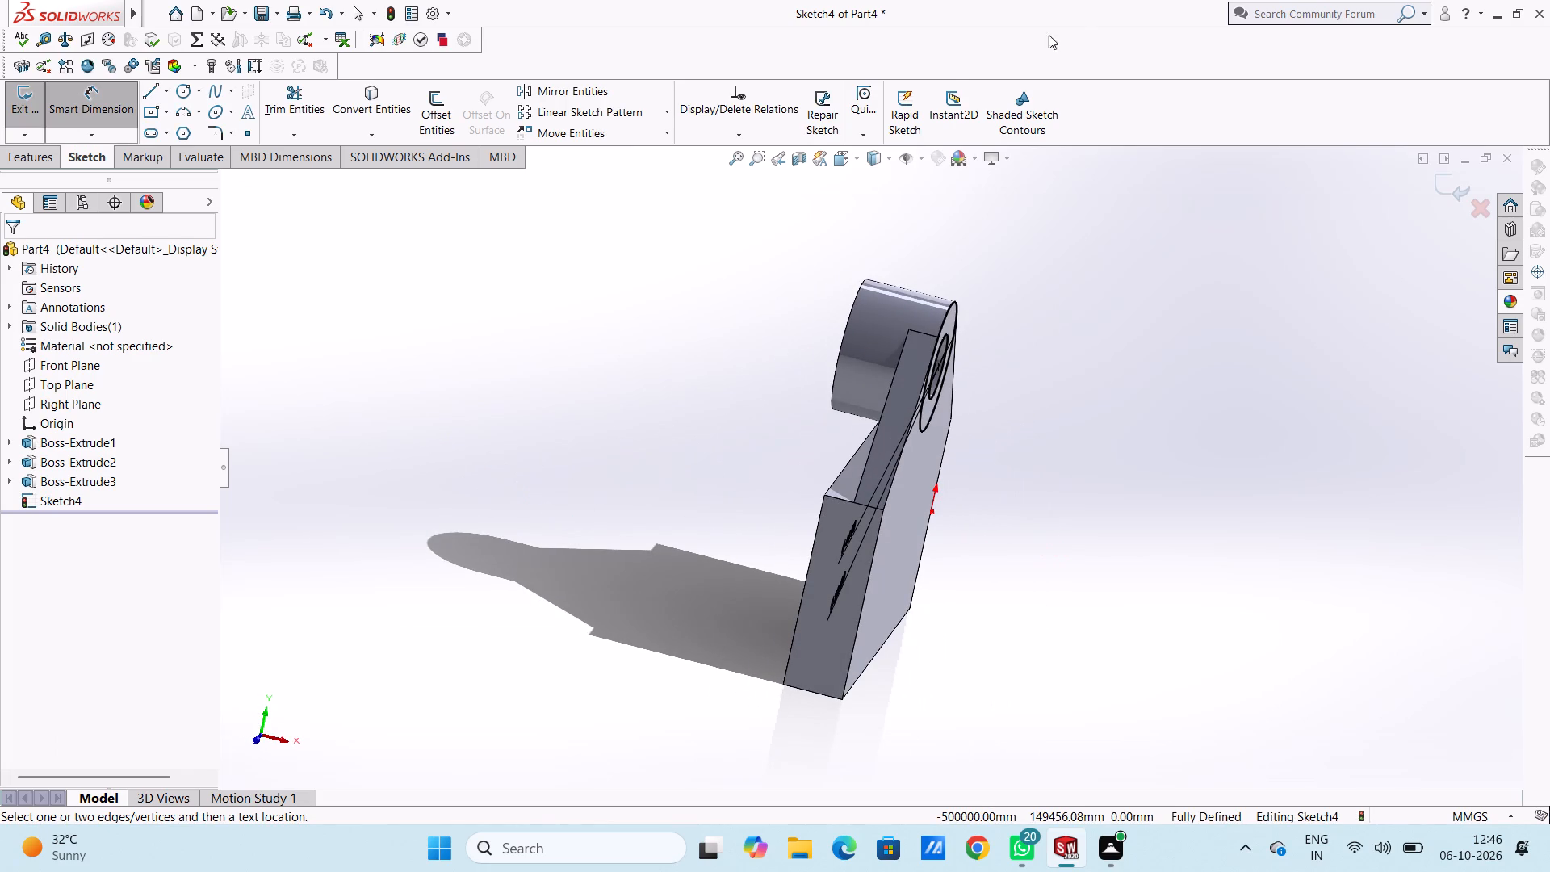
{"action": "scroll", "coordinate": [693, 308], "scroll_direction": "up", "scroll_amount": 2}
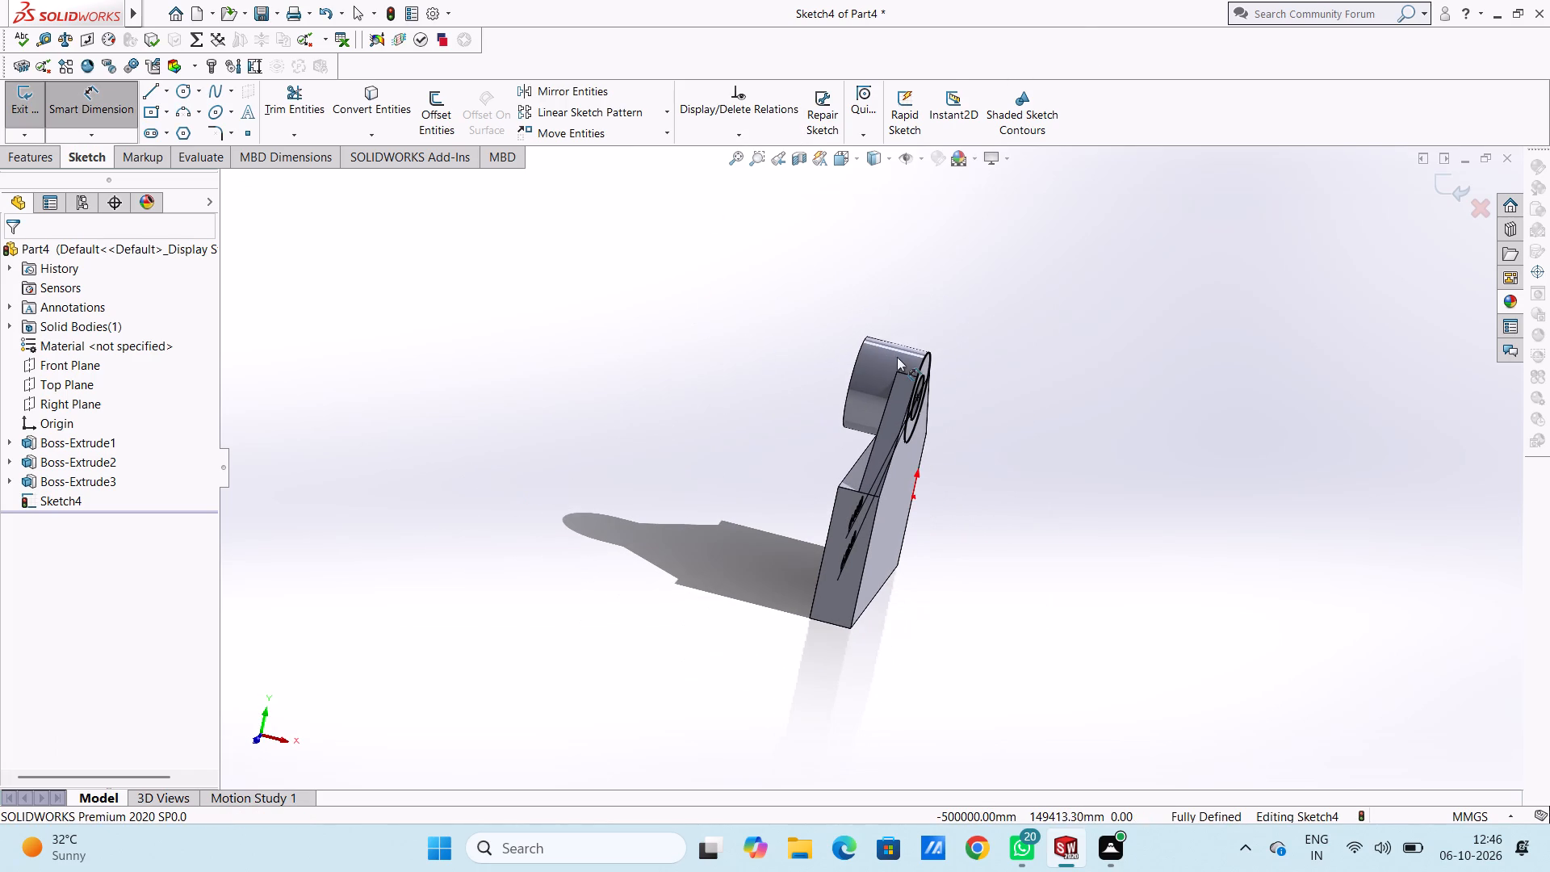
{"action": "middle_click_drag", "start_coordinate": [897, 357], "coordinate": [876, 354]}
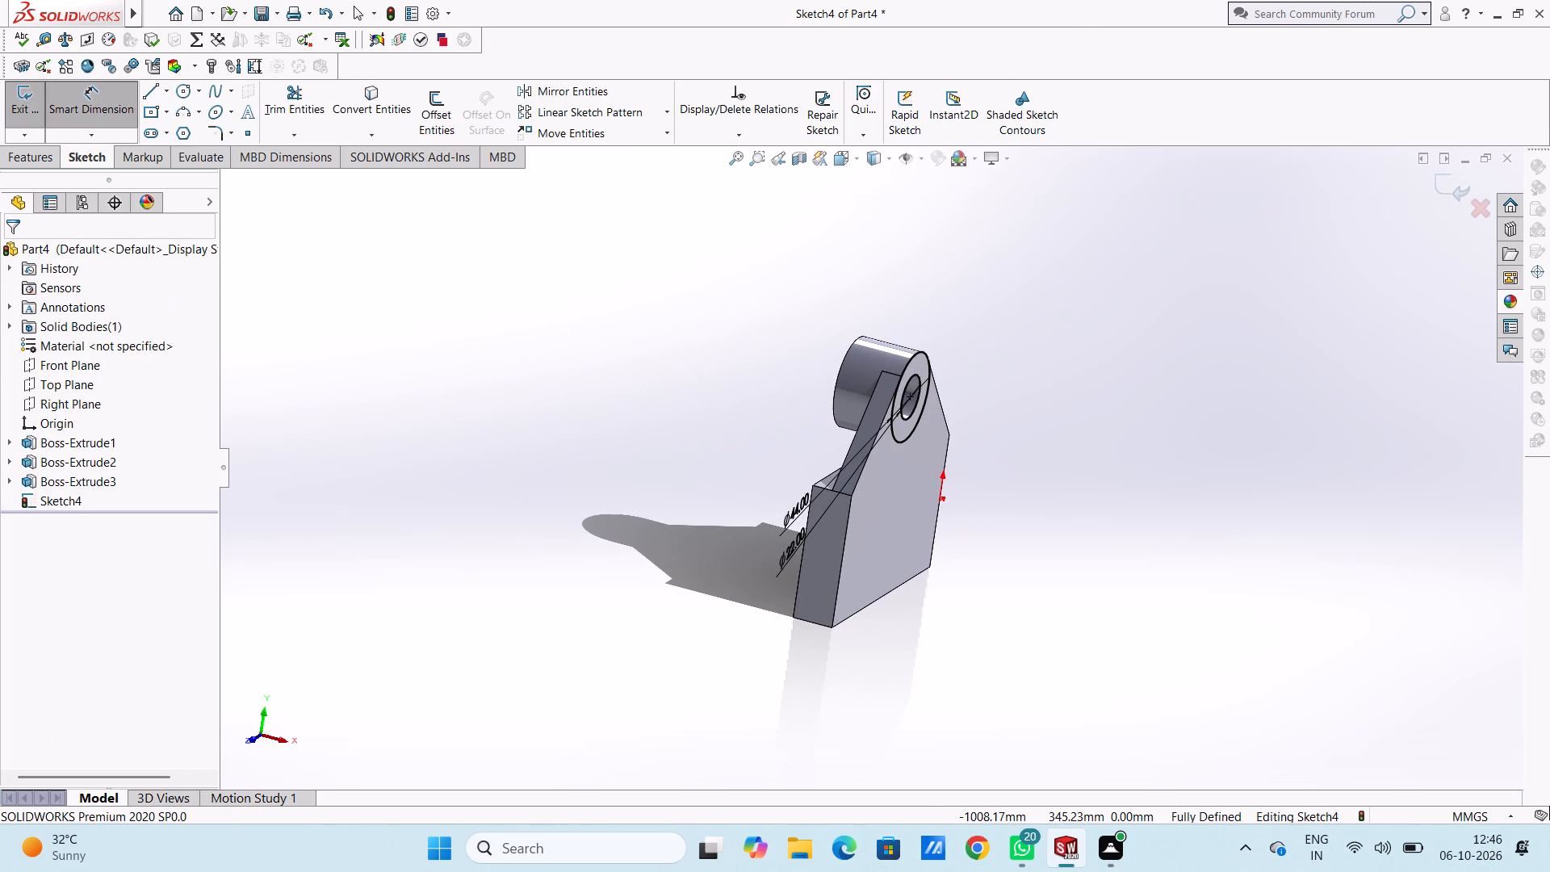
{"action": "left_click", "coordinate": [93, 97]}
{"action": "left_click", "coordinate": [45, 154]}
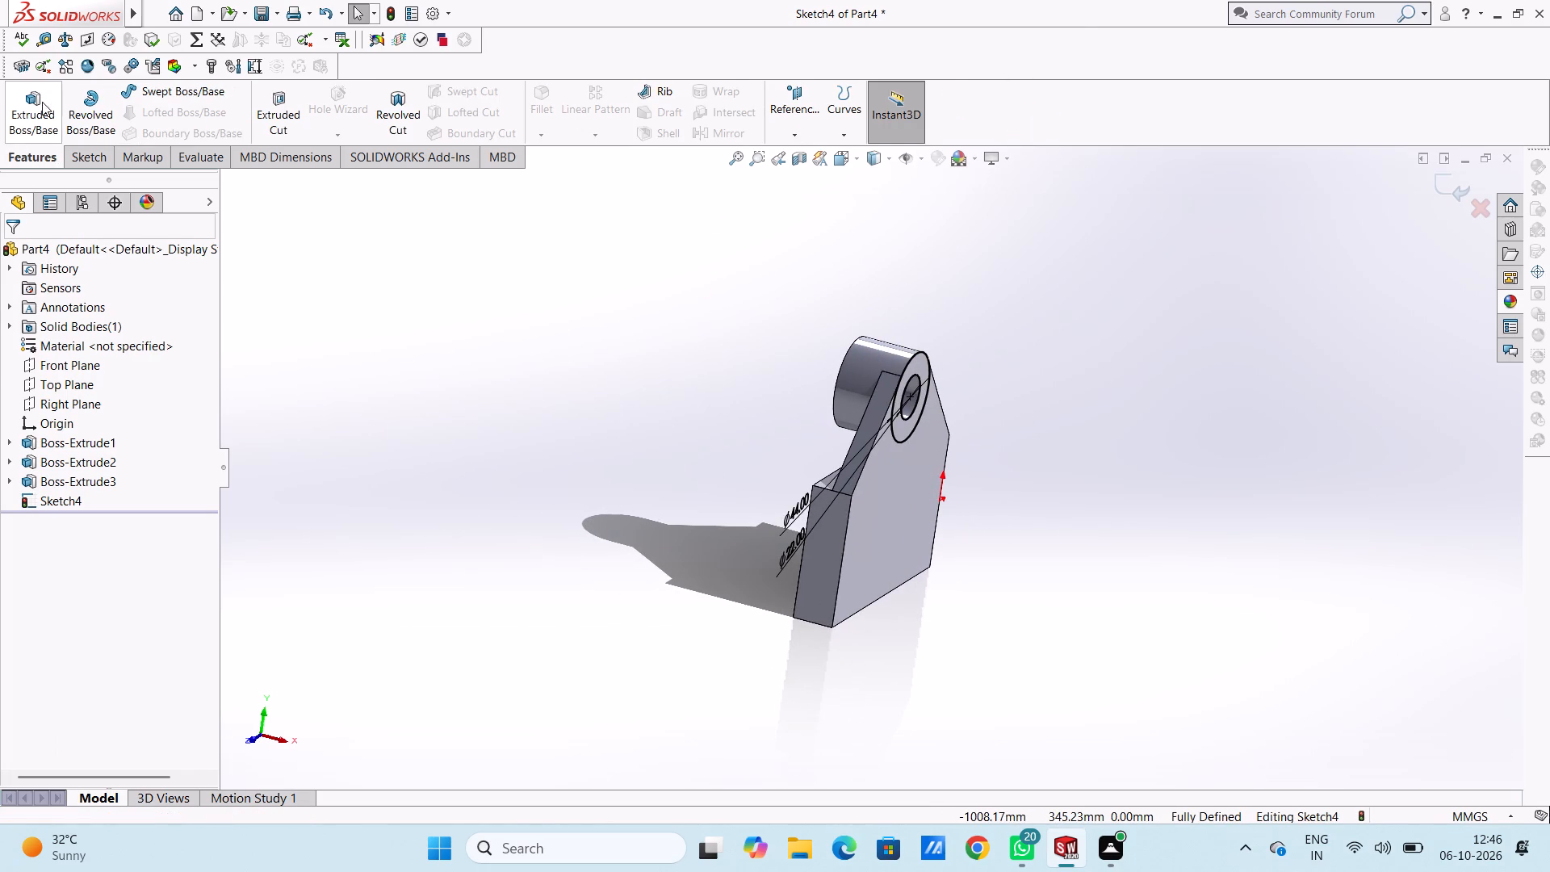
{"action": "left_click", "coordinate": [42, 102]}
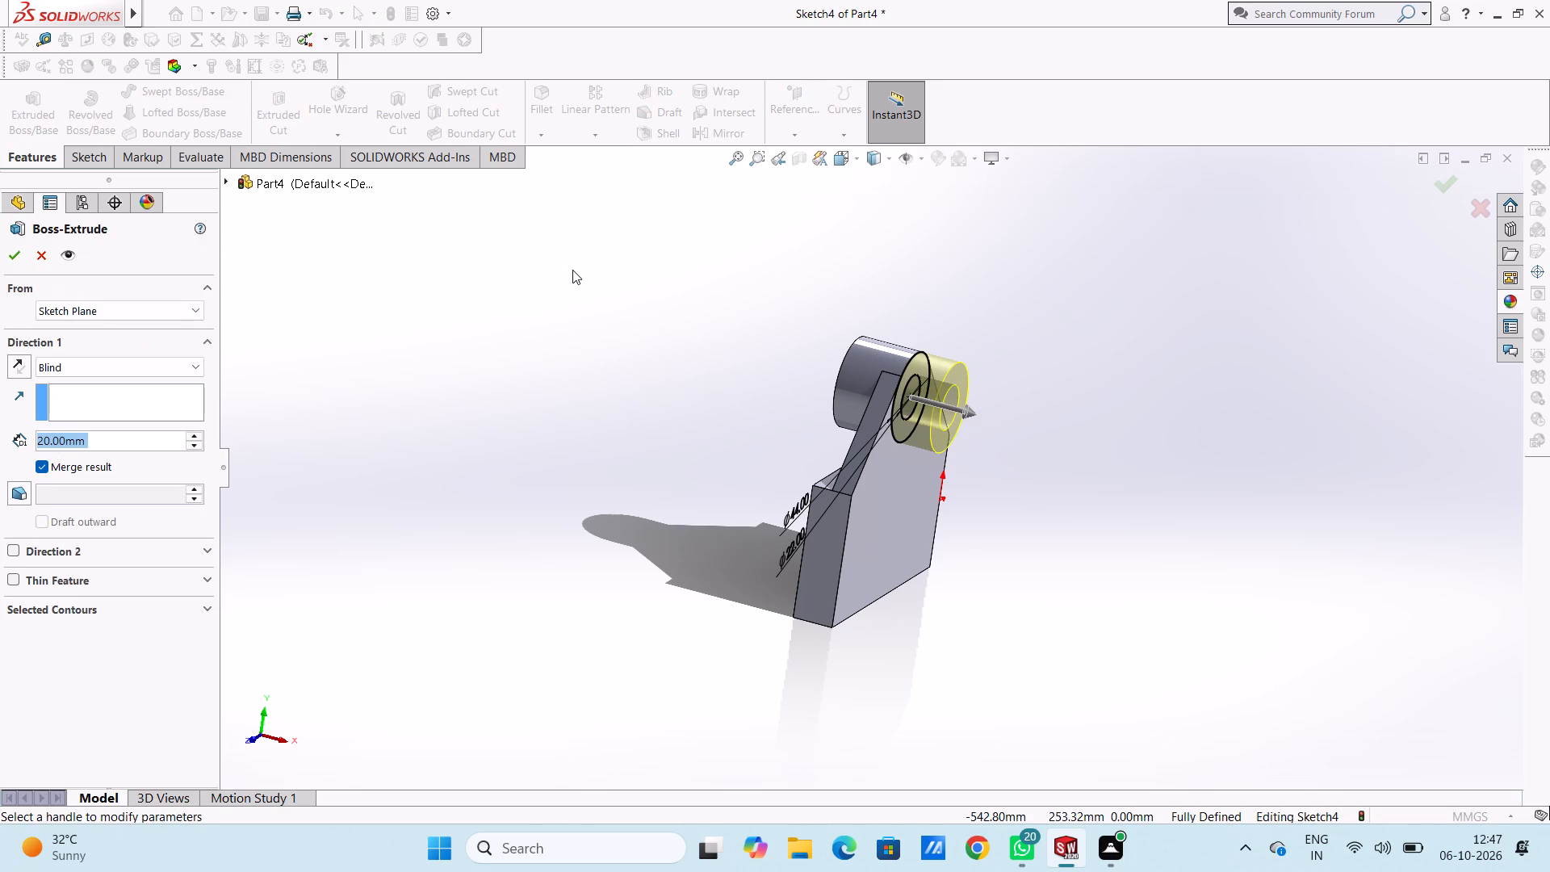
{"action": "type", "text": "10"}
{"action": "key", "text": "Return"}
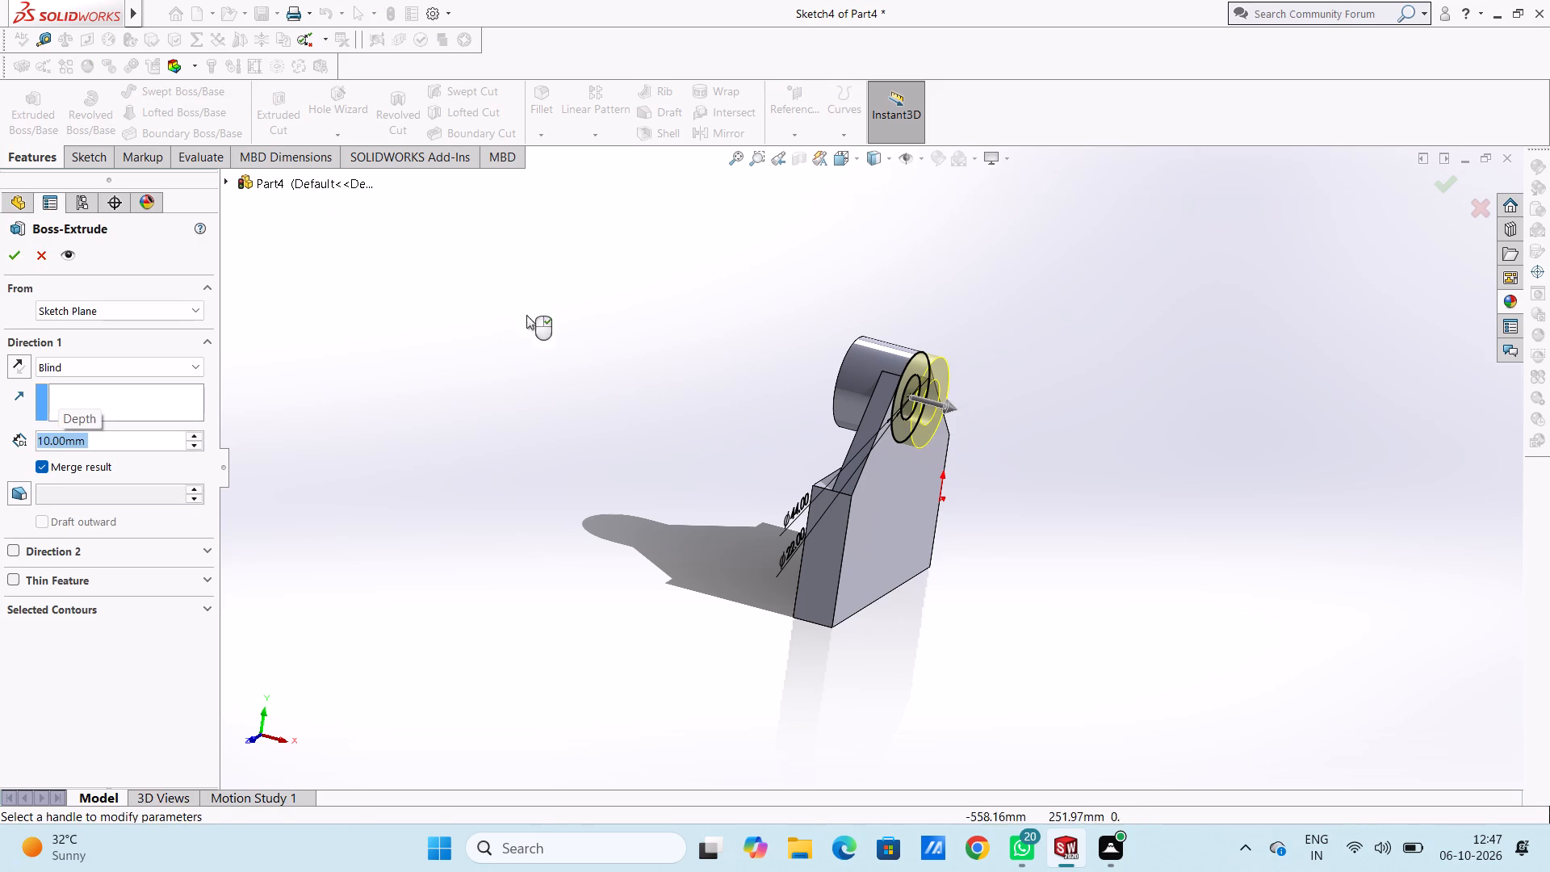
{"action": "left_click", "coordinate": [17, 256]}
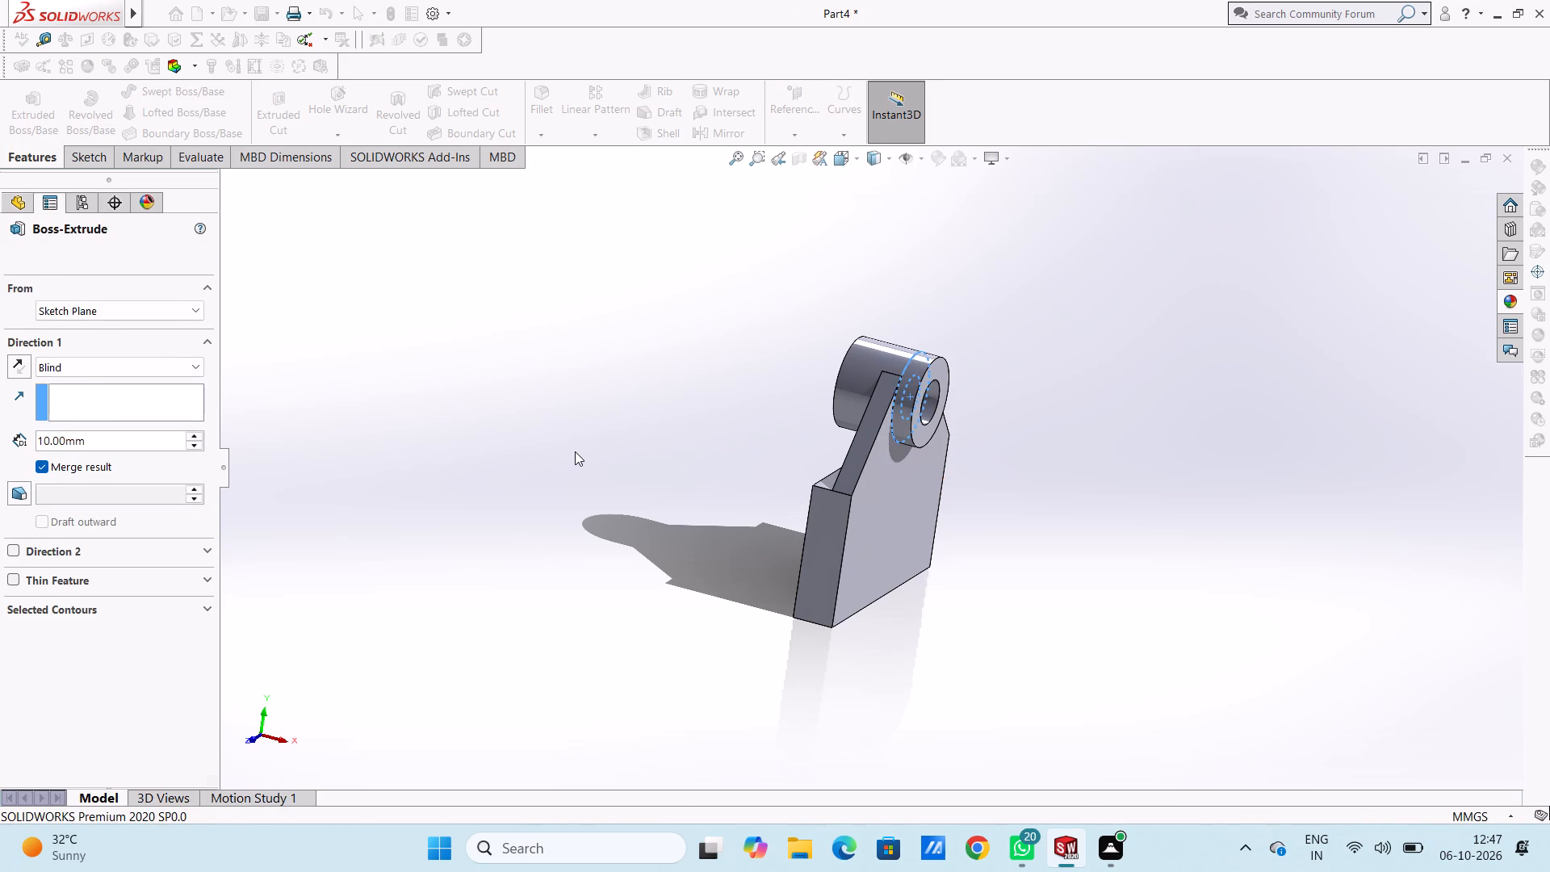
{"action": "left_click", "coordinate": [575, 451]}
Examine the block, the lug and the rings on both of its sides from several angles.
{"action": "middle_click_drag", "start_coordinate": [603, 481], "coordinate": [661, 509]}
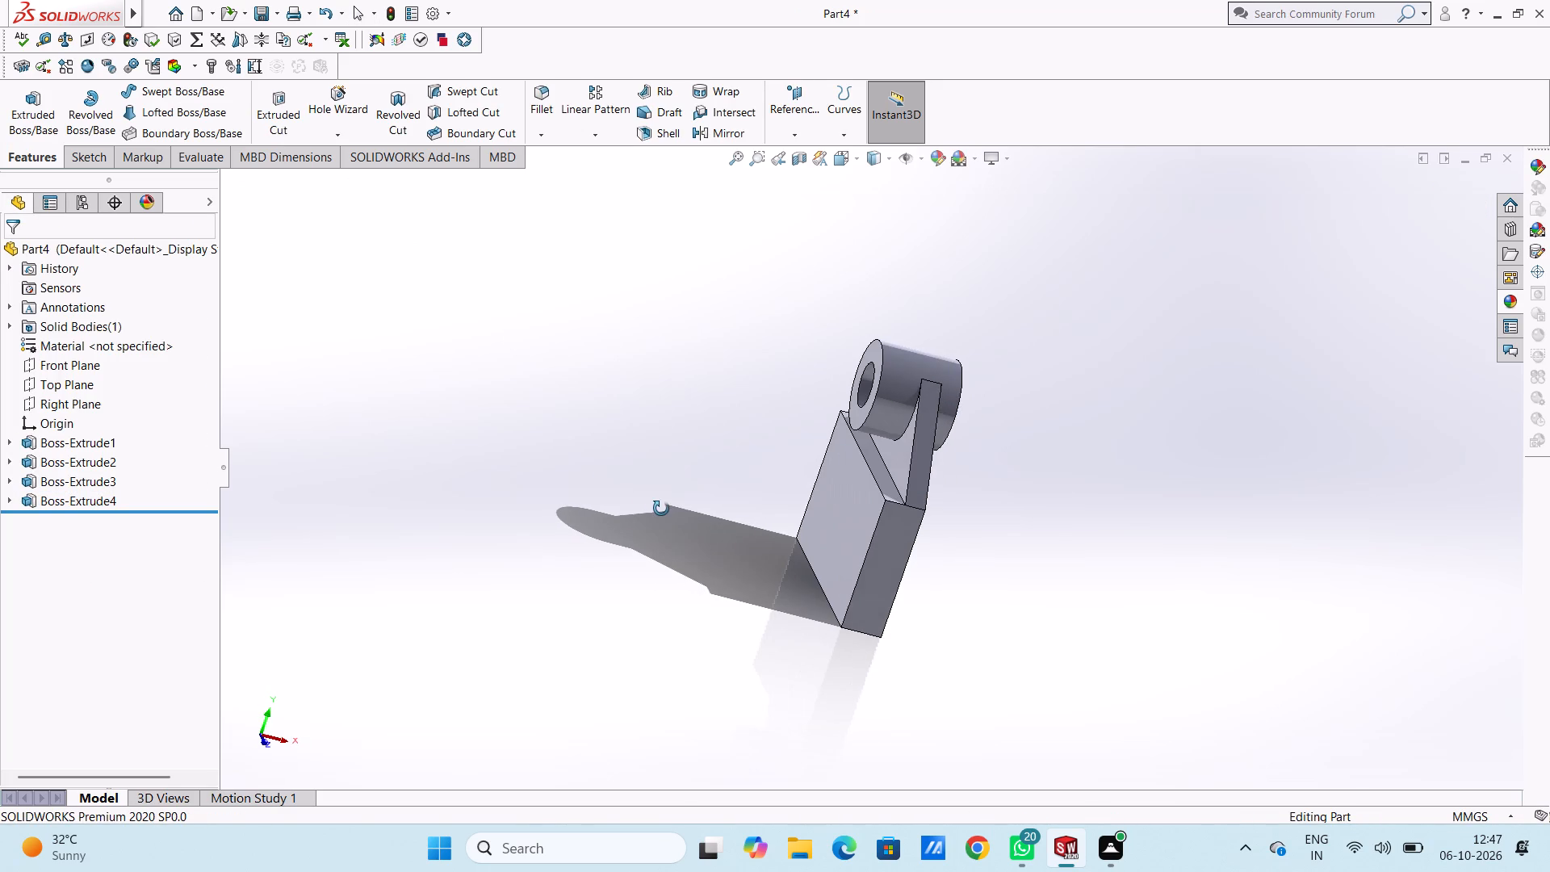
{"action": "middle_click_drag", "start_coordinate": [661, 509], "coordinate": [627, 504]}
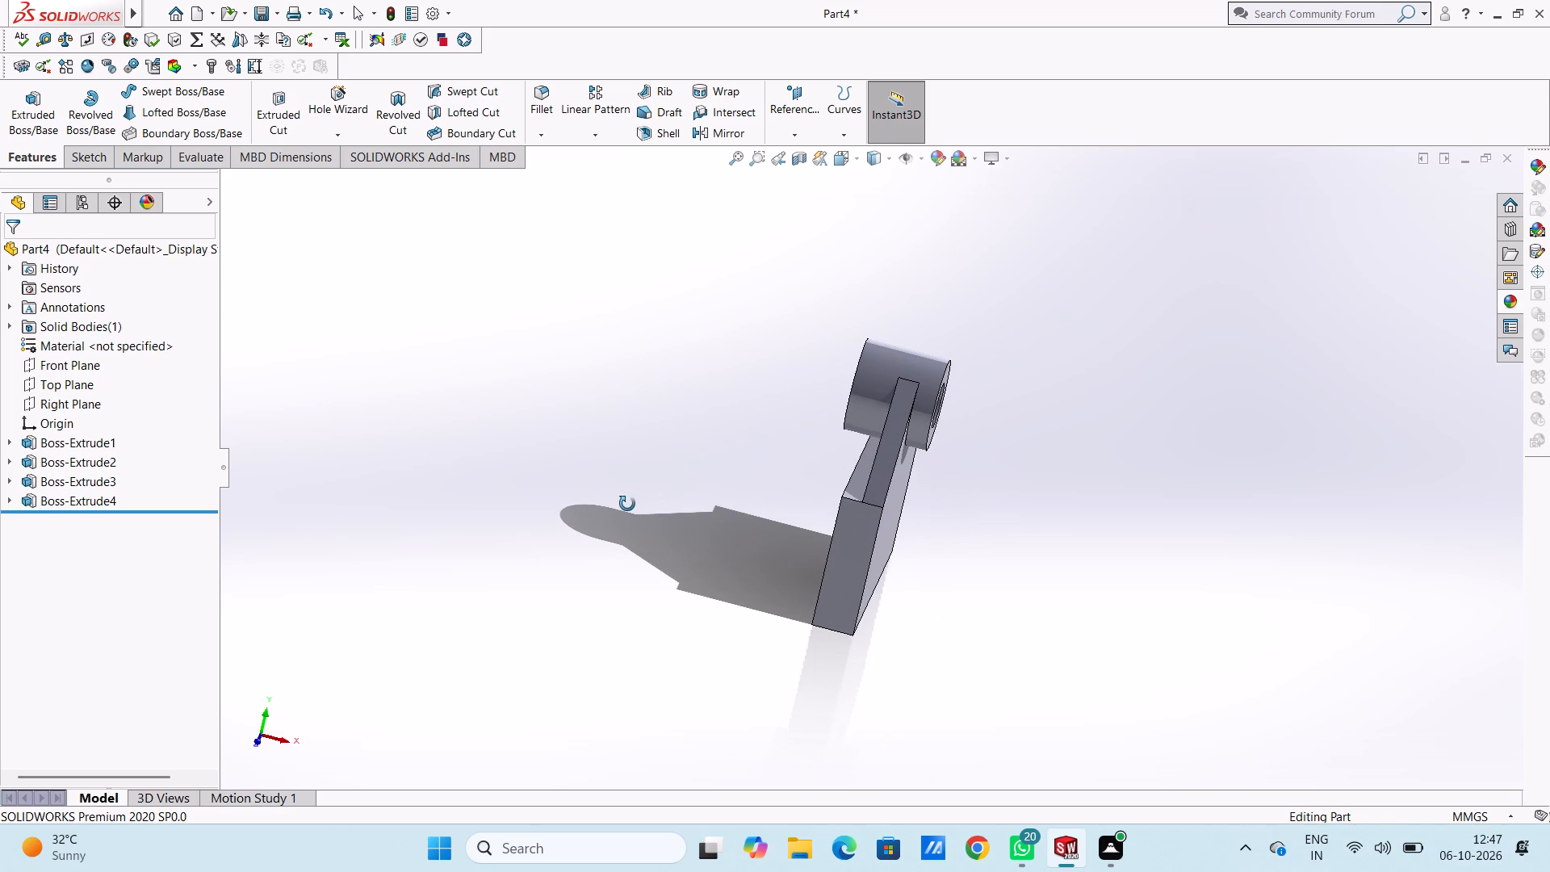
{"action": "middle_click_drag", "start_coordinate": [627, 504], "coordinate": [619, 492]}
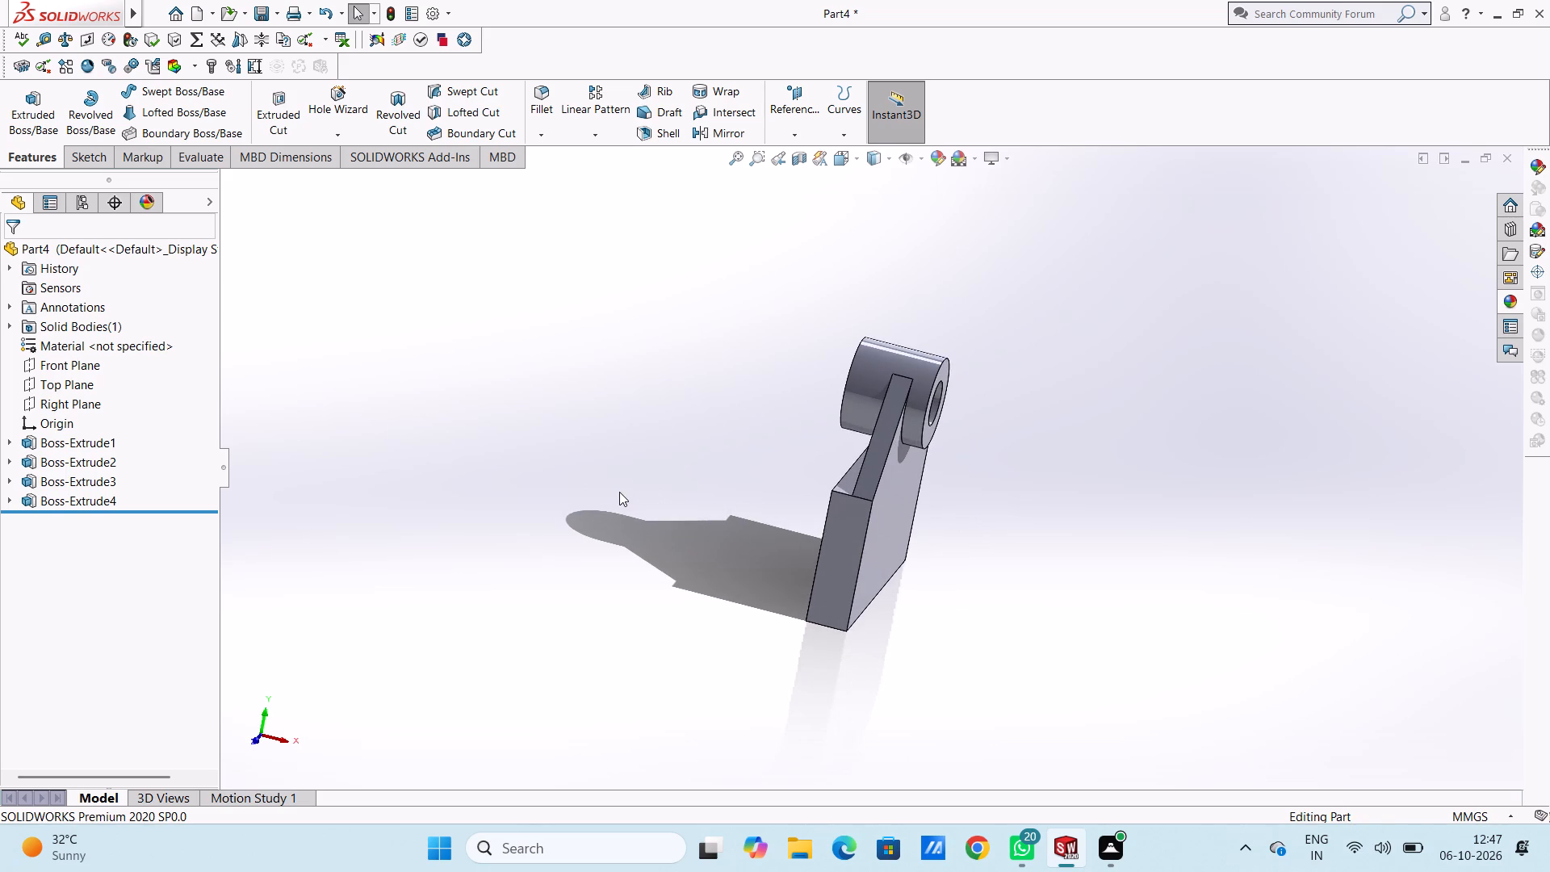
{"action": "scroll", "coordinate": [619, 492], "scroll_direction": "up", "scroll_amount": 2}
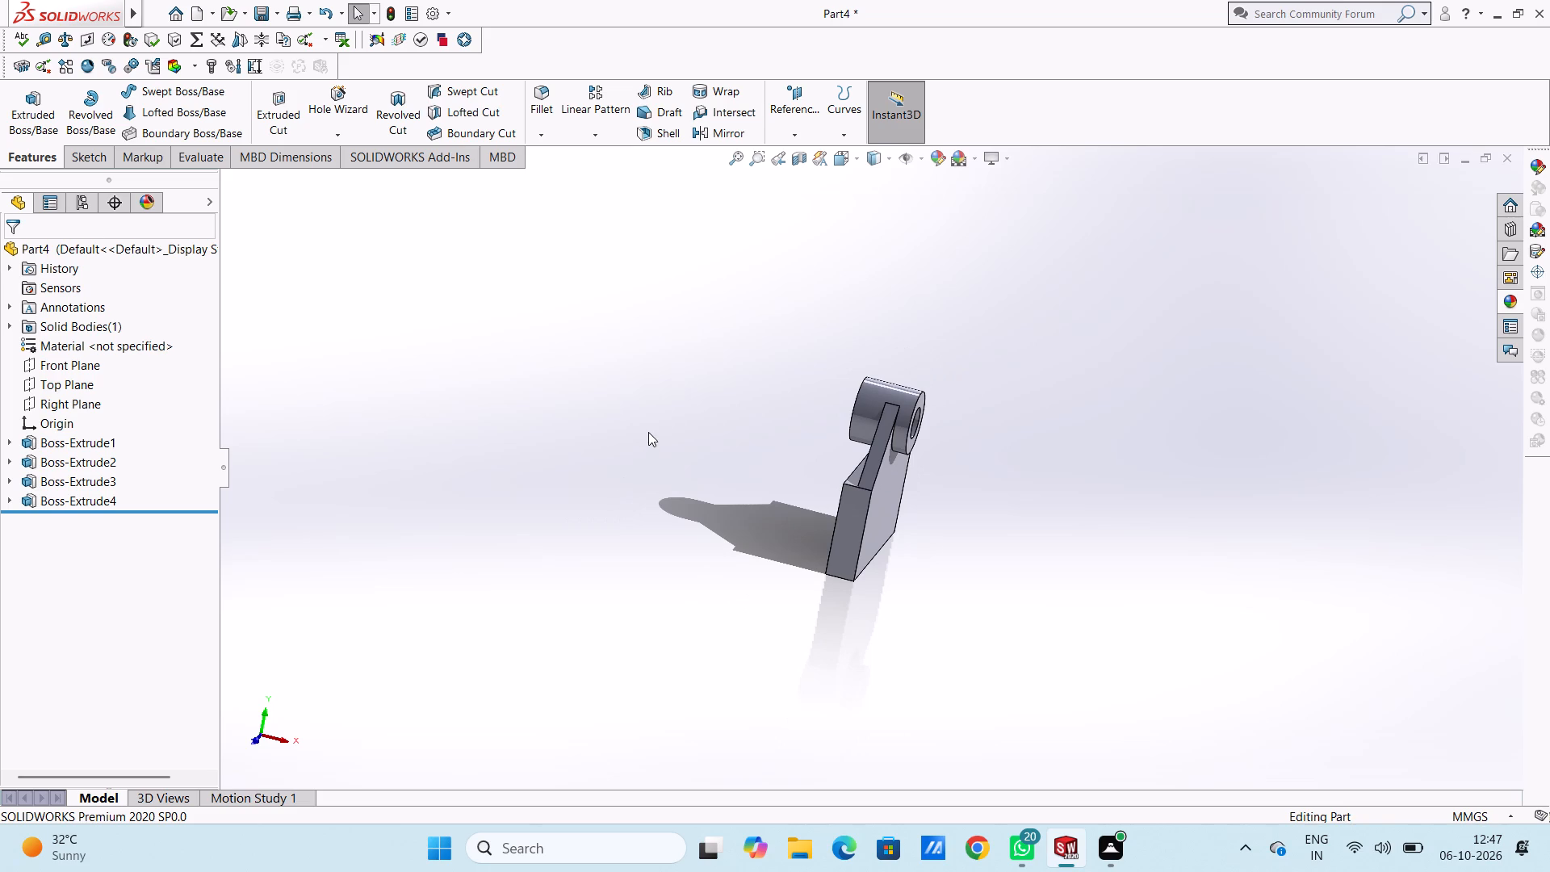
{"action": "middle_click_drag", "start_coordinate": [648, 432], "coordinate": [646, 434]}
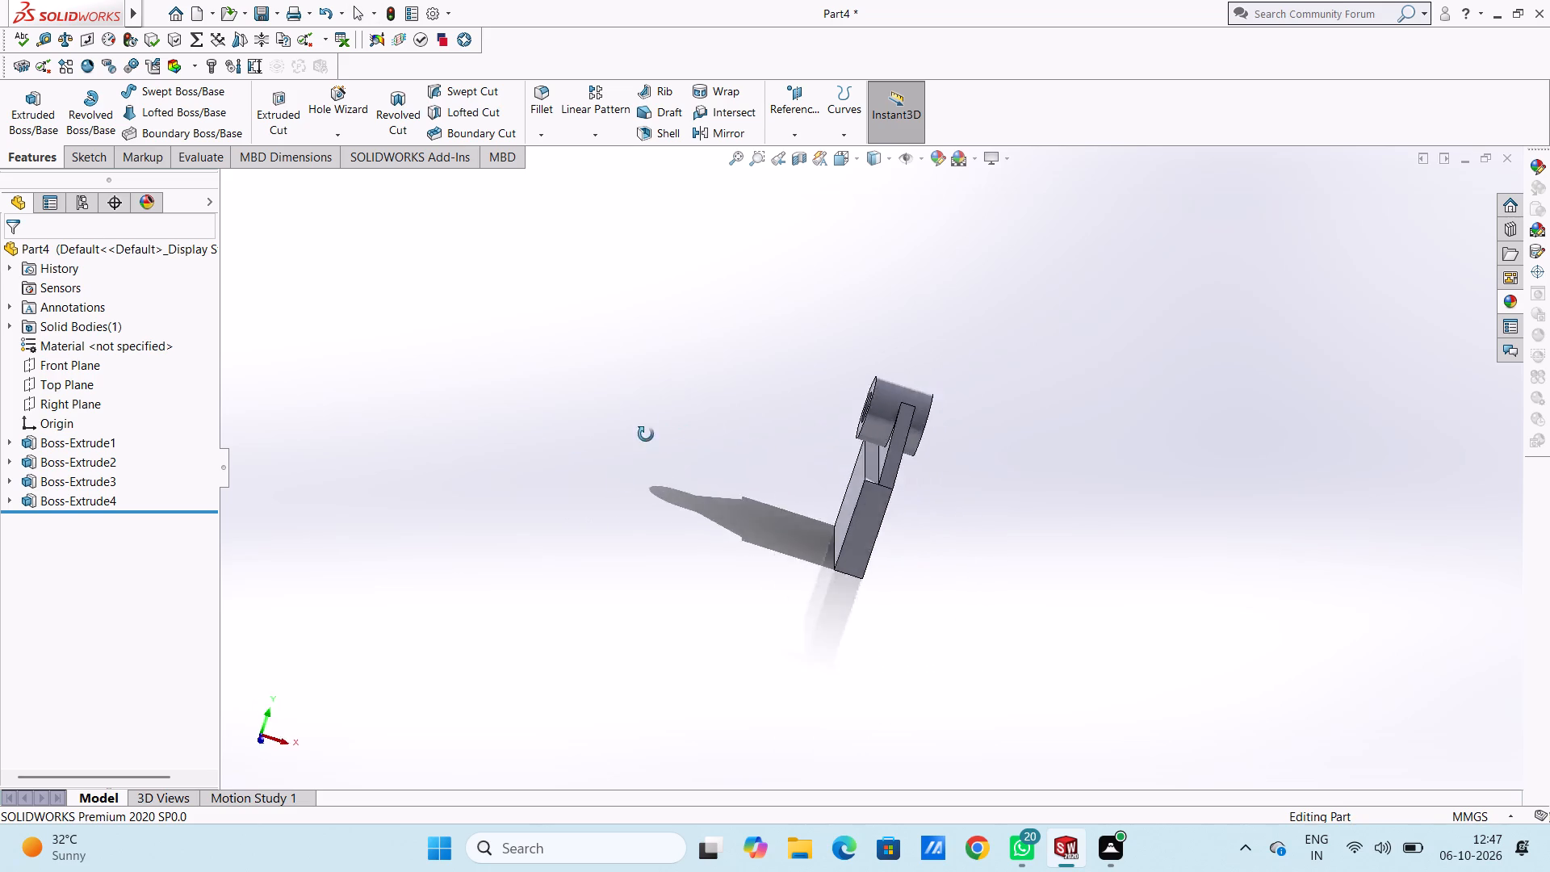
{"action": "middle_click_drag", "start_coordinate": [646, 434], "coordinate": [618, 476]}
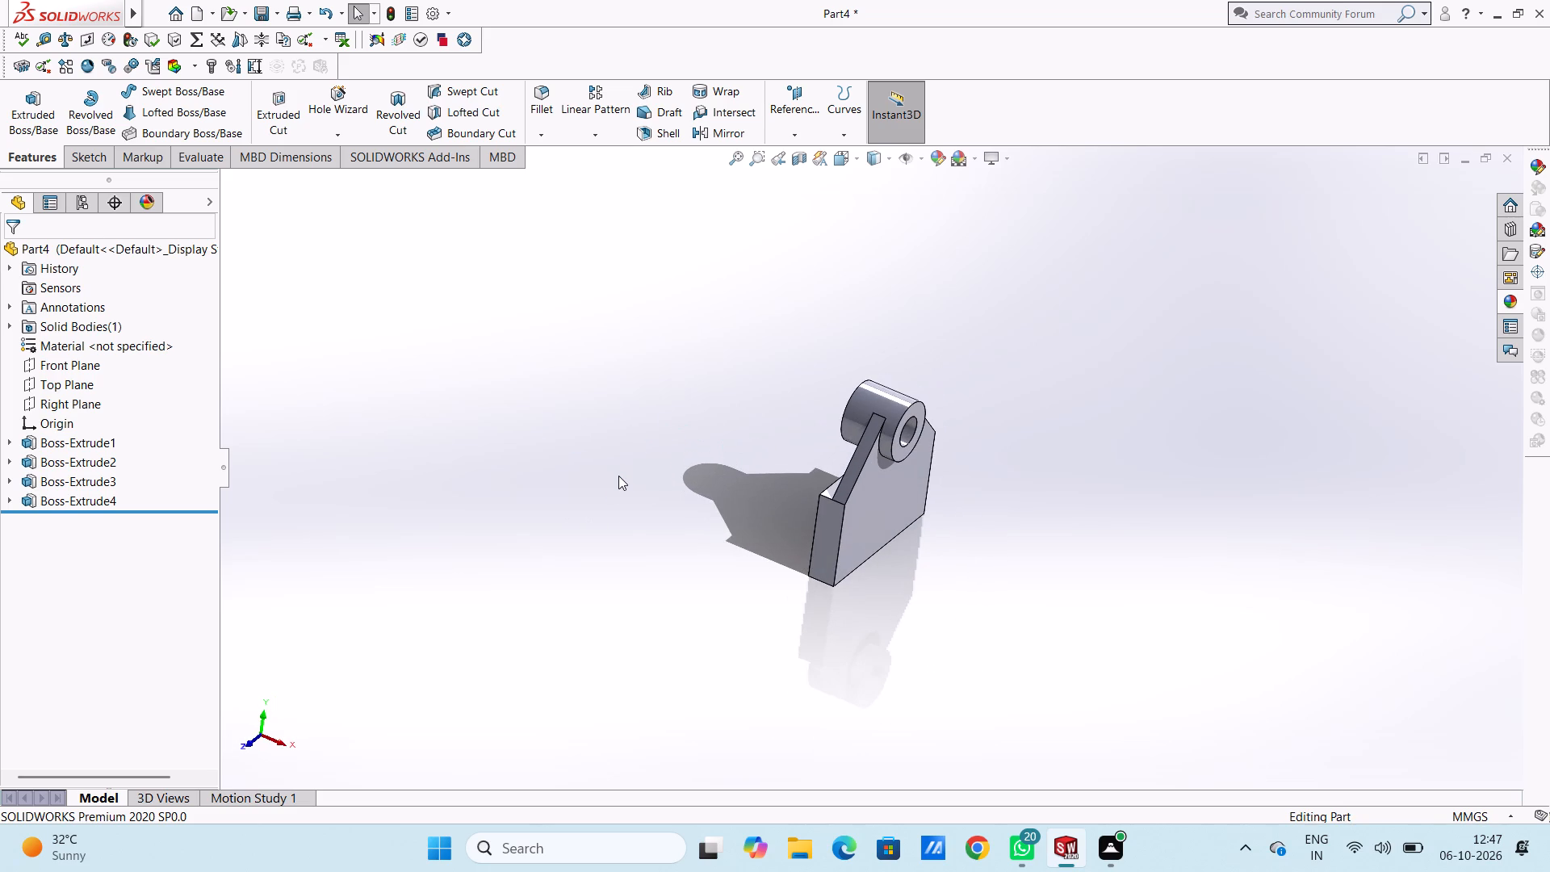
{"action": "scroll", "coordinate": [650, 484], "scroll_direction": "up", "scroll_amount": 1}
{"action": "middle_click_drag", "start_coordinate": [665, 499], "coordinate": [646, 417]}
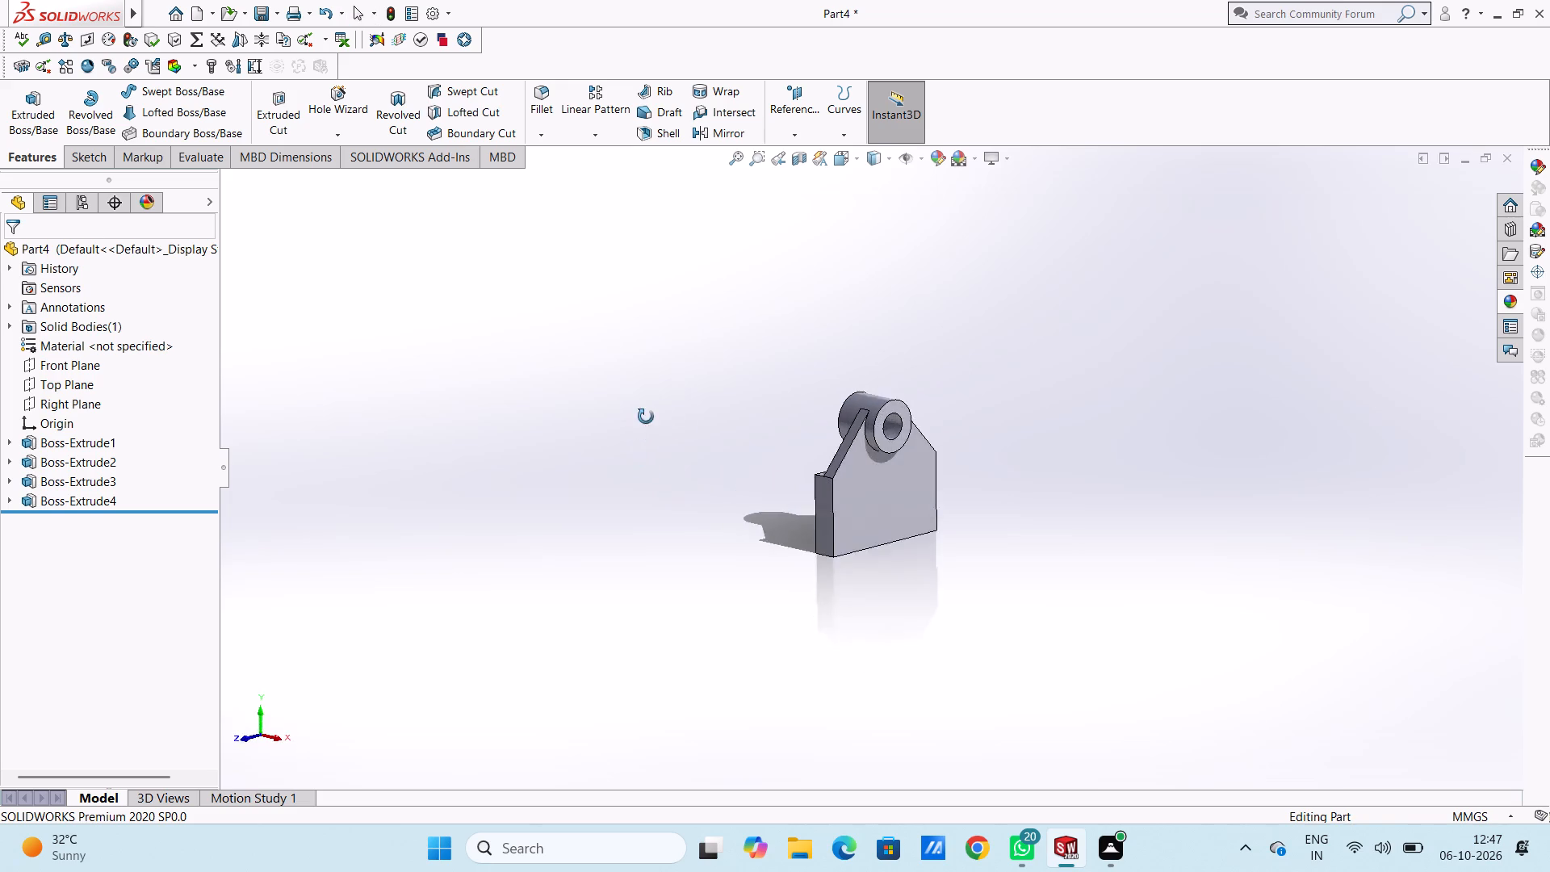
Examine the block, the lug and the rings on its sides from several oblique angles.
{"action": "middle_click_drag", "start_coordinate": [646, 417], "coordinate": [718, 504]}
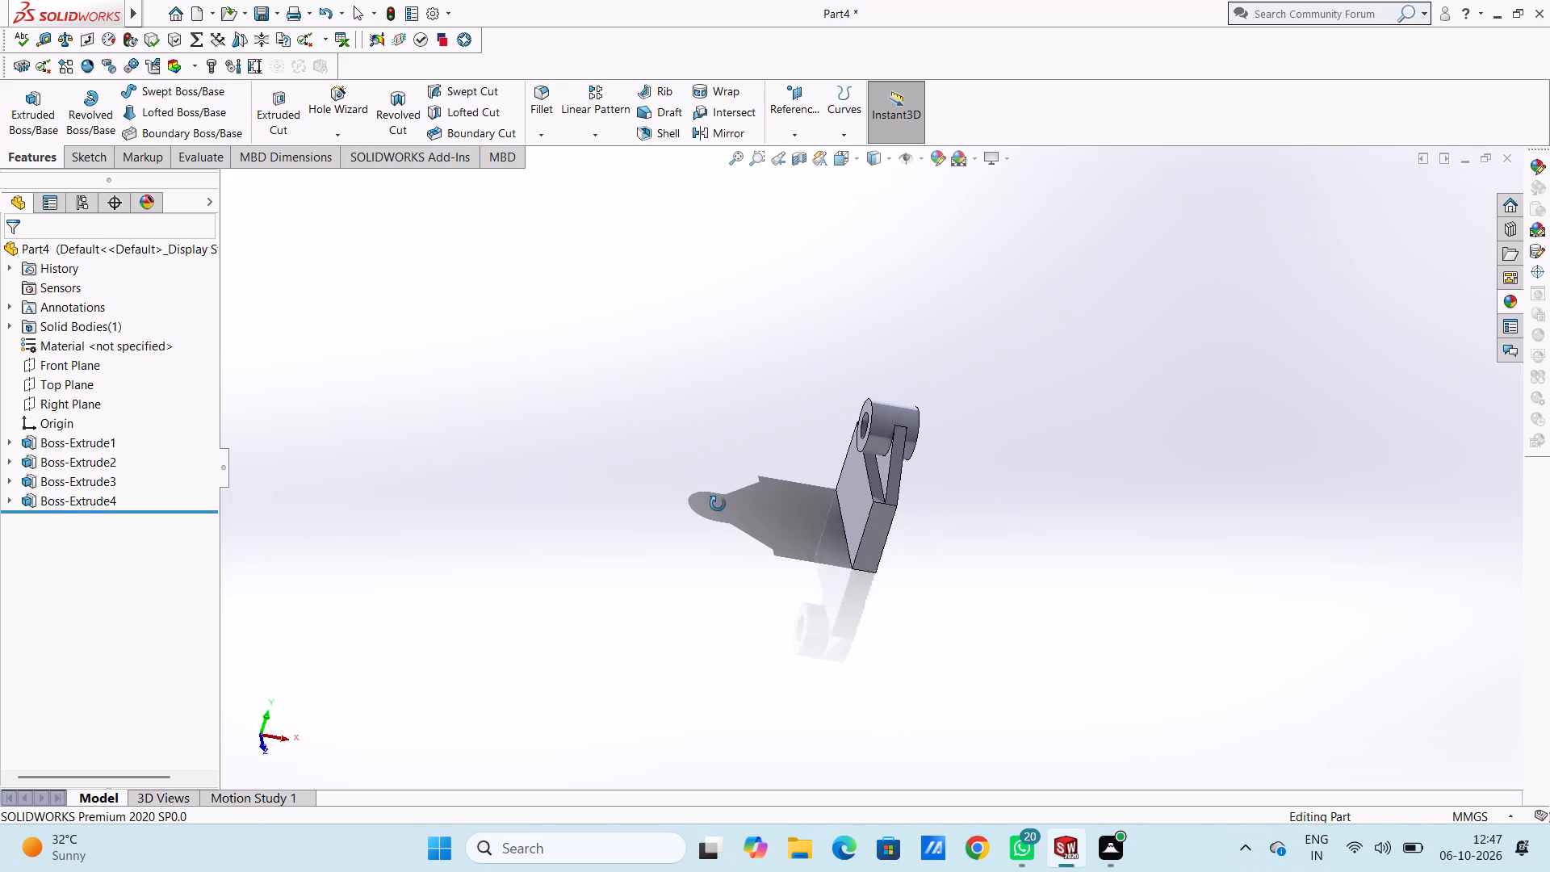
{"action": "middle_click_drag", "start_coordinate": [718, 504], "coordinate": [692, 467]}
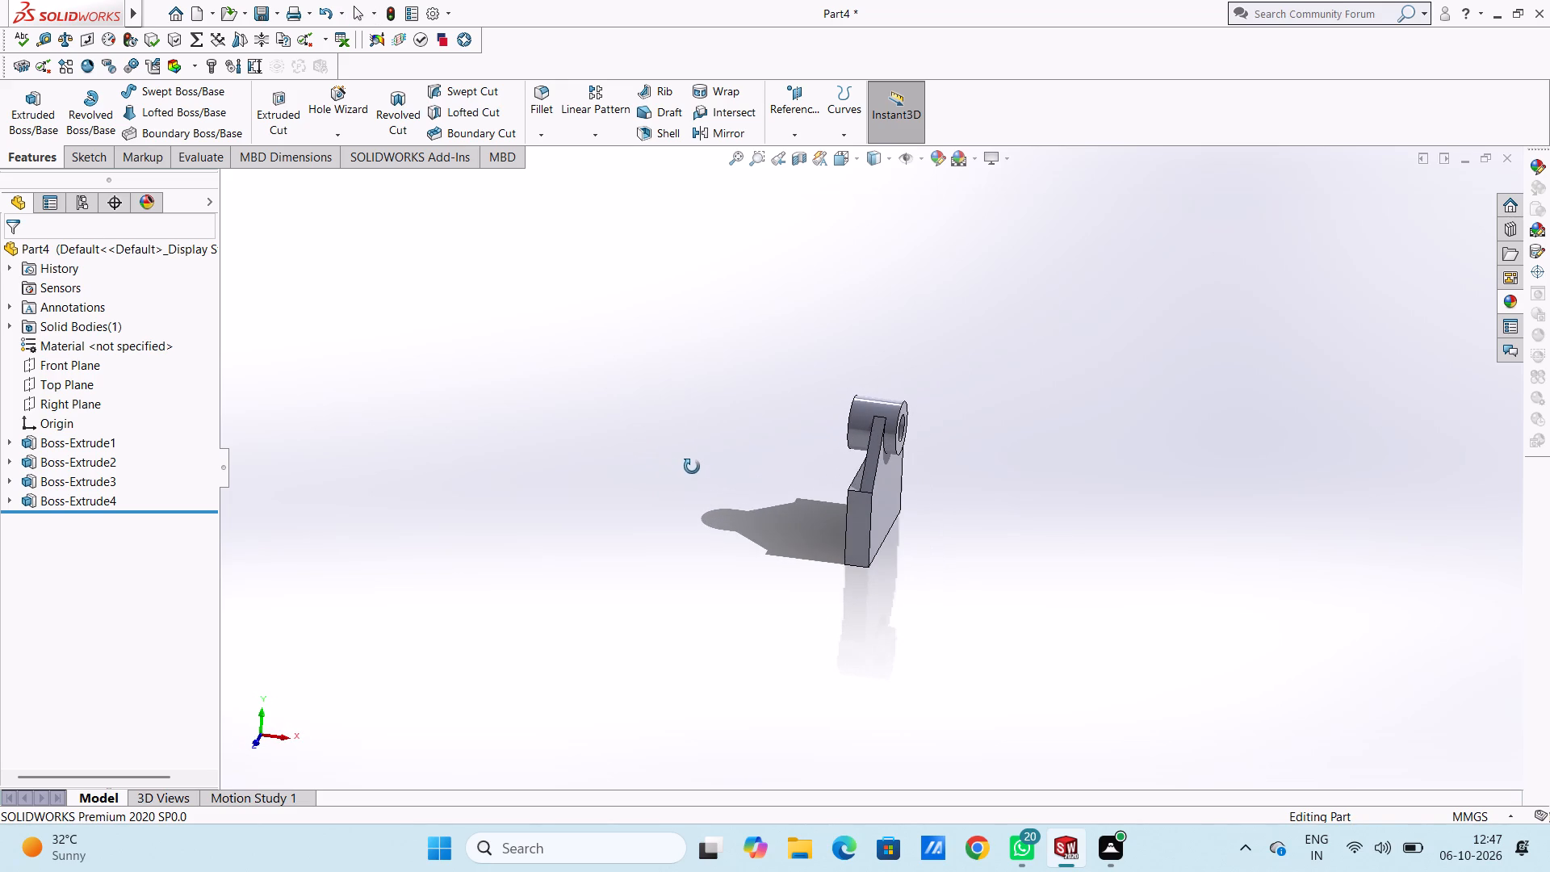
{"action": "middle_click_drag", "start_coordinate": [692, 467], "coordinate": [692, 434]}
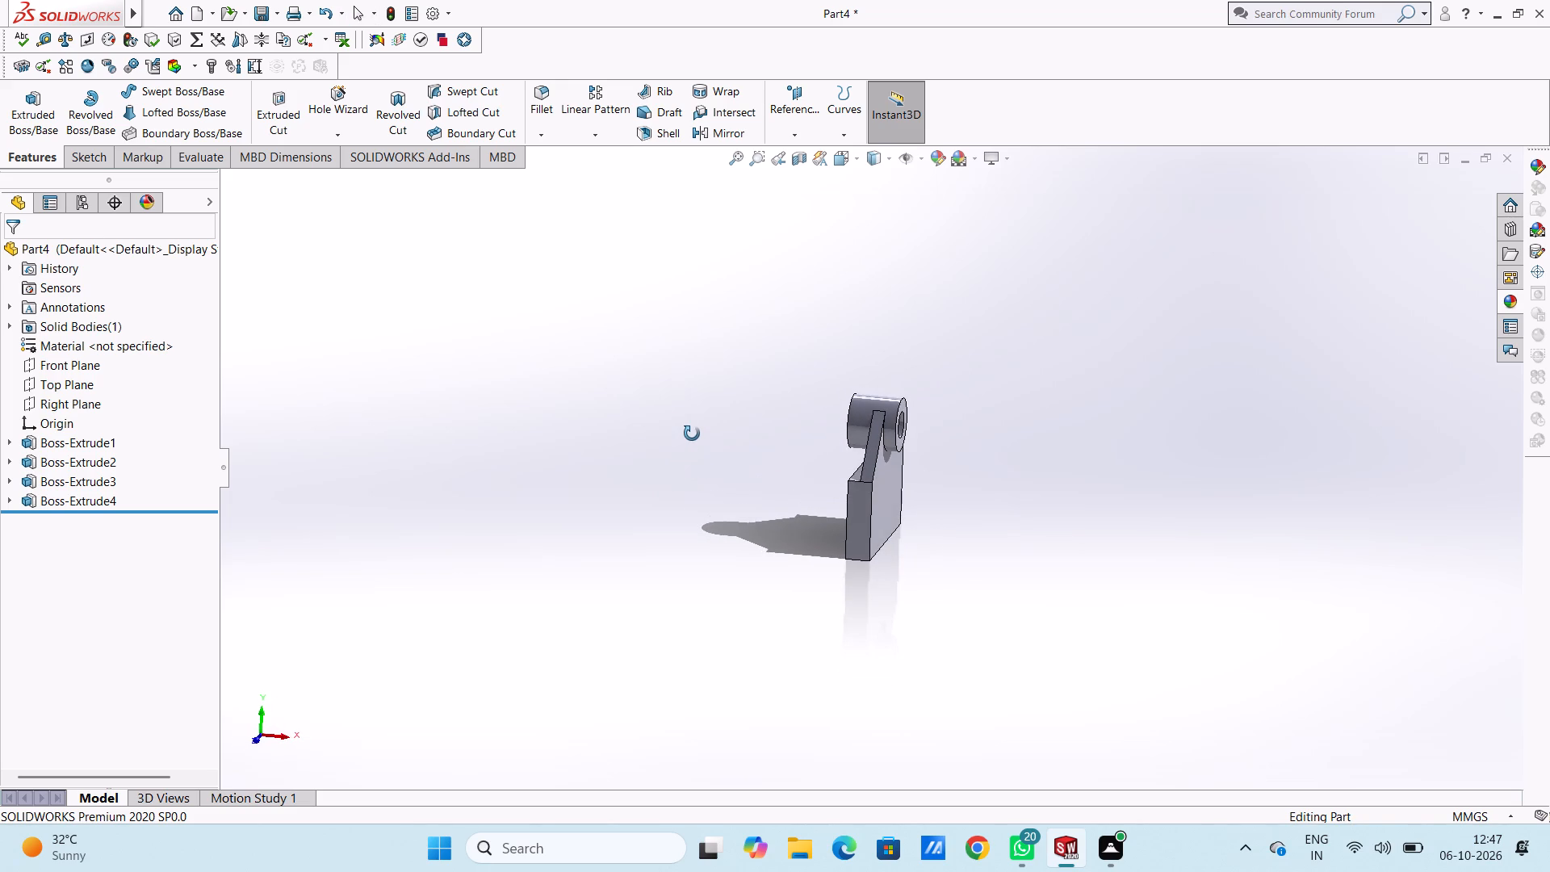
{"action": "middle_click_drag", "start_coordinate": [692, 434], "coordinate": [690, 434]}
{"action": "middle_click", "coordinate": [690, 434]}
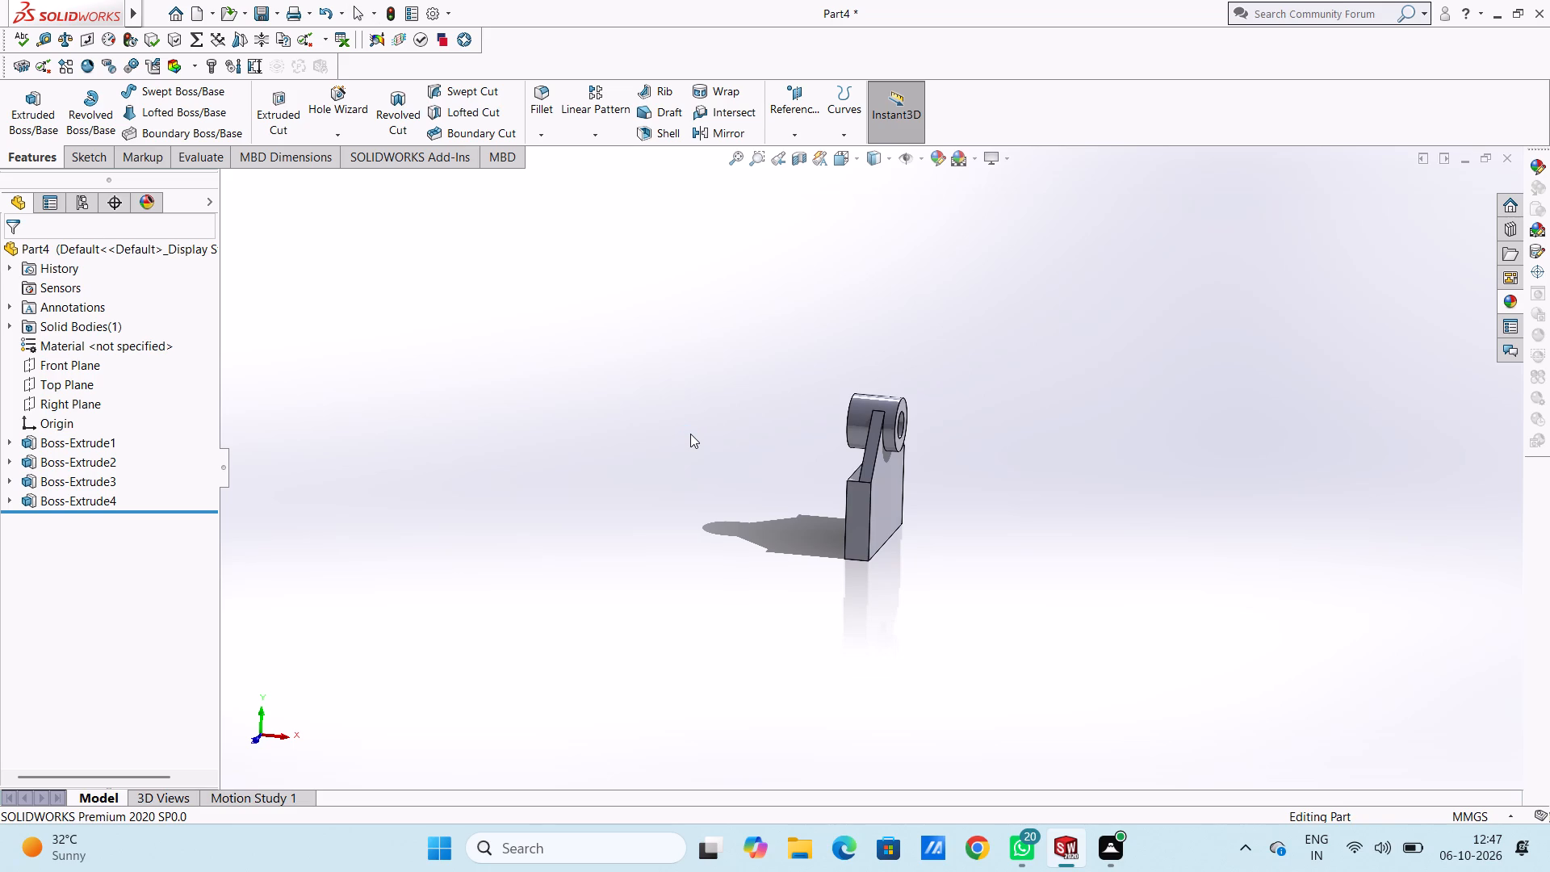
On the block's large face in the Right view, sketch two circles near opposite vertical edges, with radii about 8.6 mm and 11.8 mm.
{"action": "key", "text": "ctrl+1"}
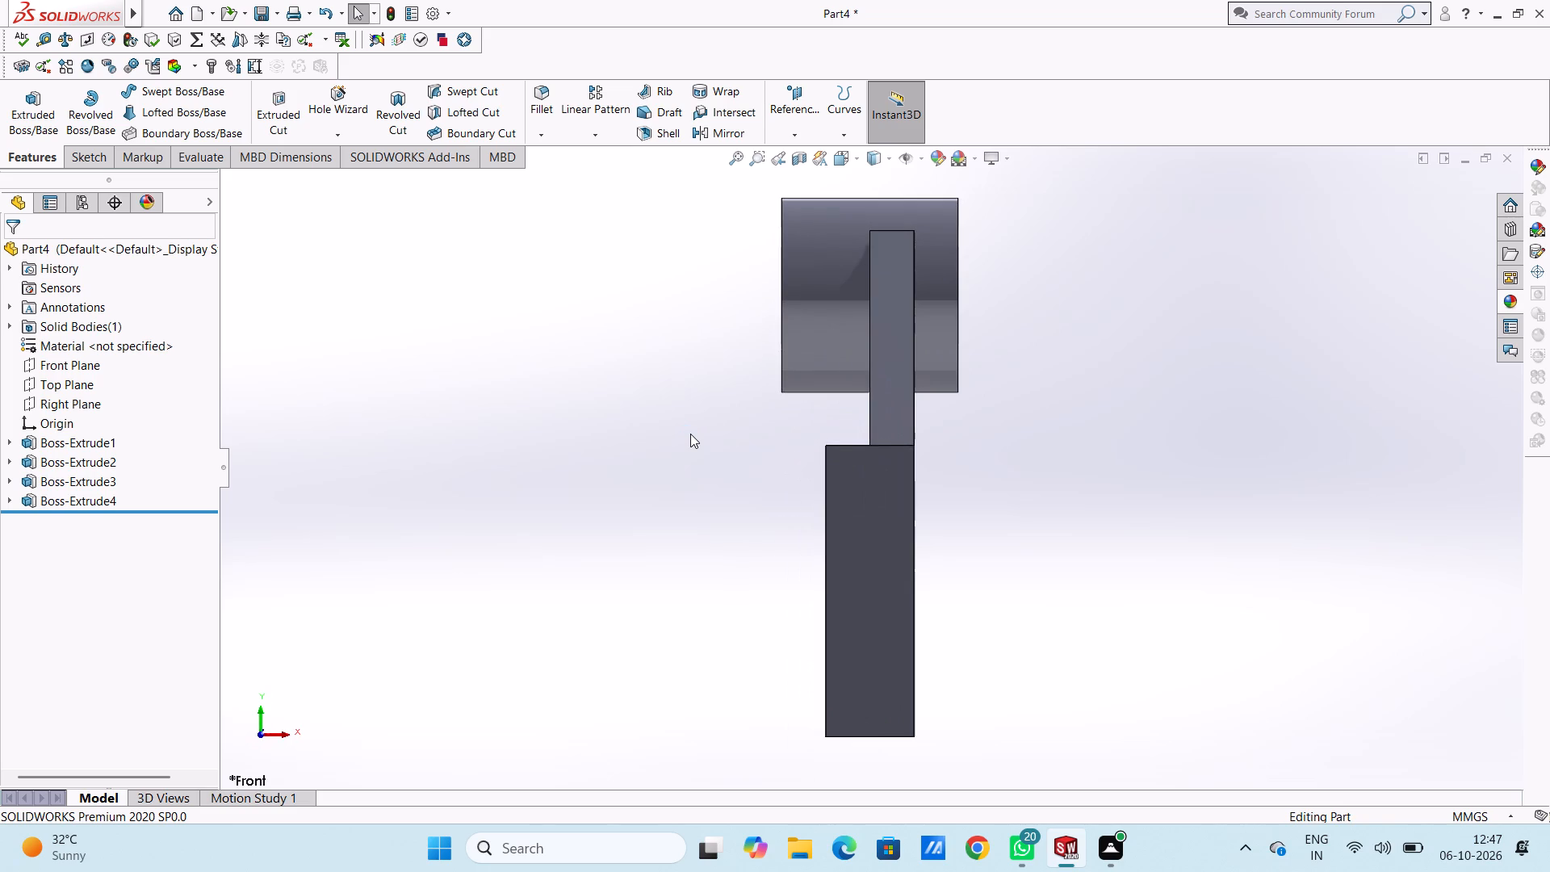
{"action": "key", "text": "ctrl+3"}
{"action": "key", "text": "ctrl+4"}
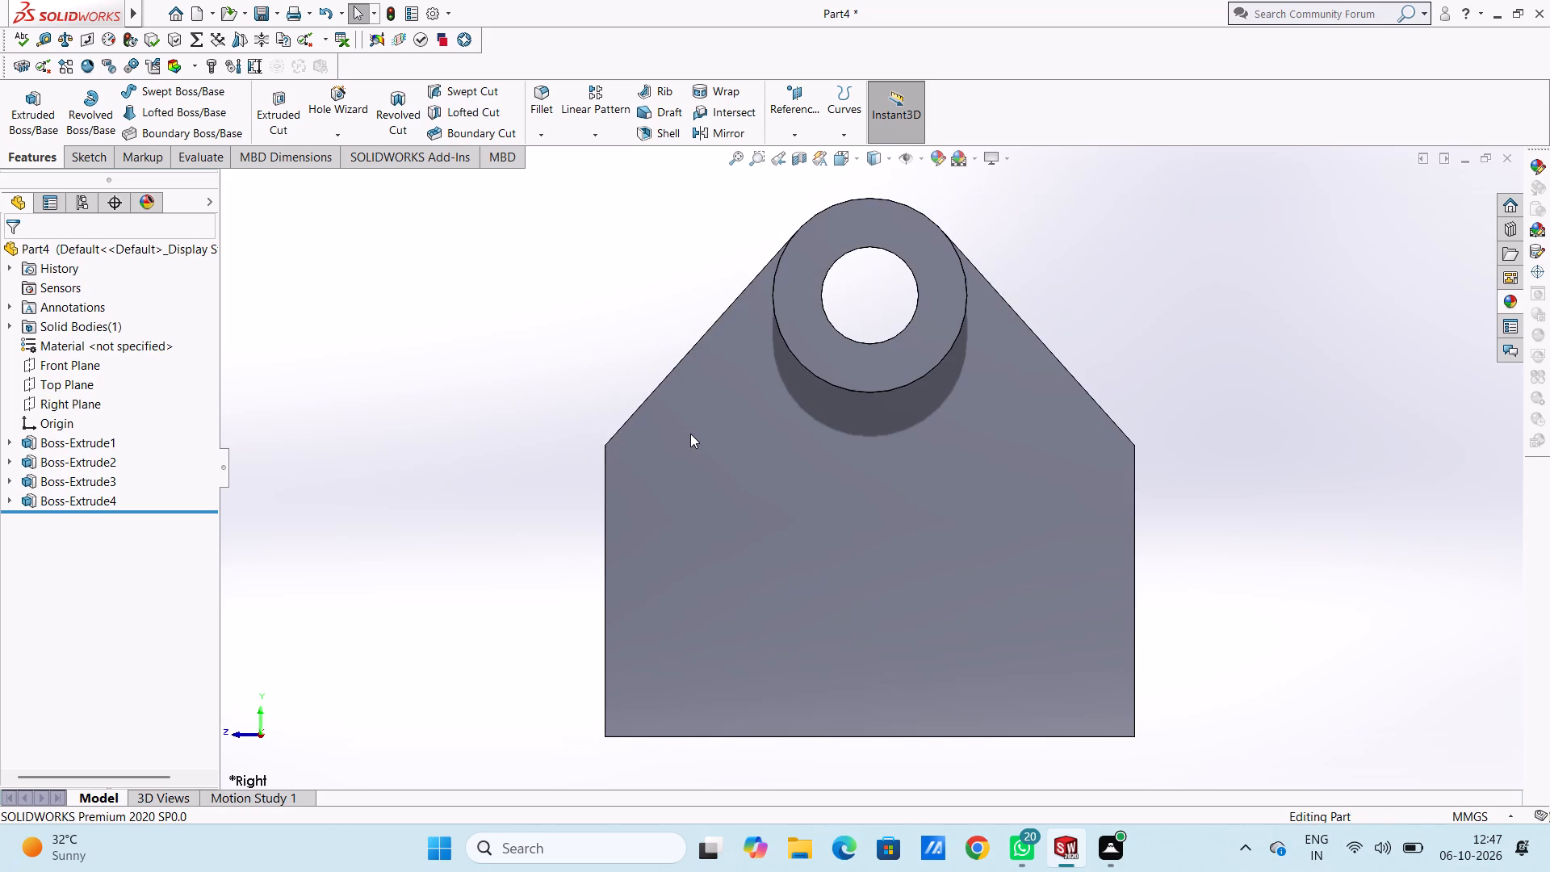
{"action": "scroll", "coordinate": [690, 434], "scroll_direction": "up", "scroll_amount": 2}
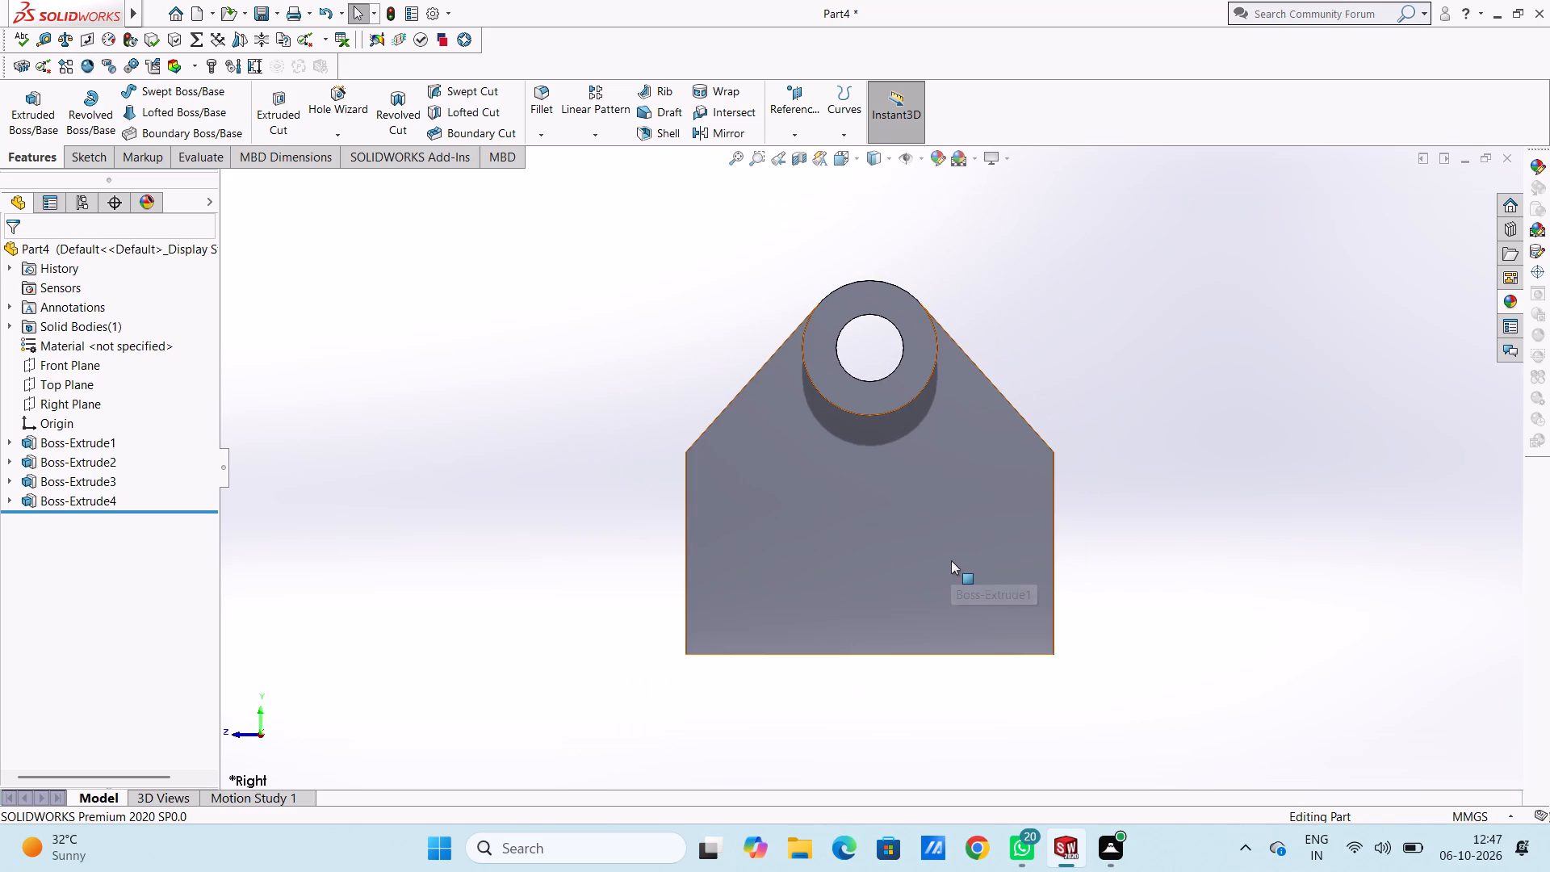
{"action": "left_click", "coordinate": [974, 509]}
{"action": "left_click", "coordinate": [1042, 467]}
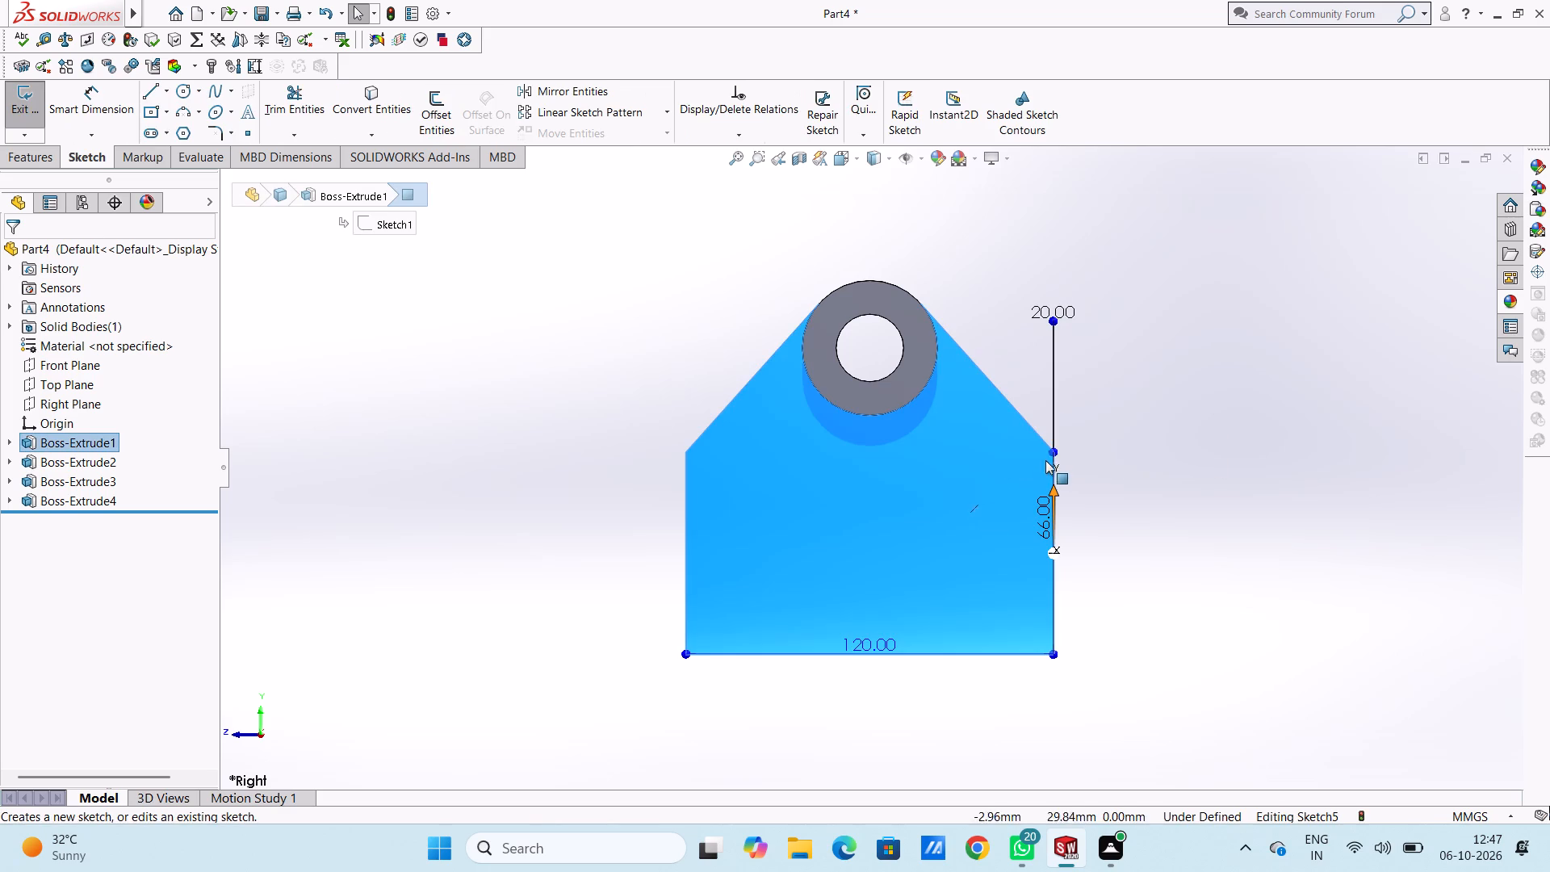
{"action": "left_click", "coordinate": [1111, 350]}
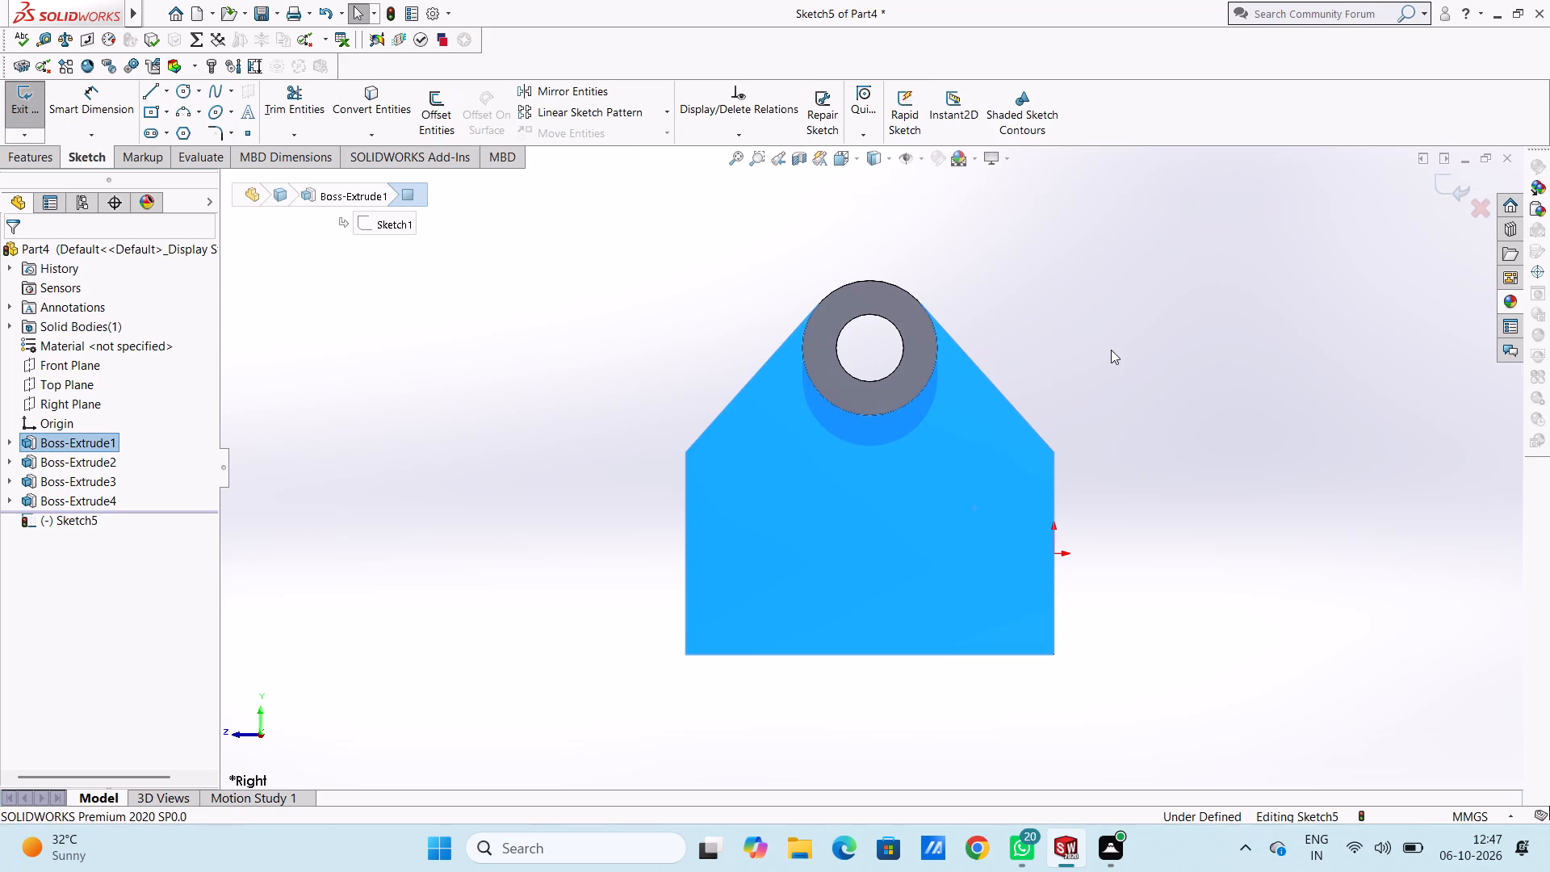
{"action": "left_click", "coordinate": [183, 91]}
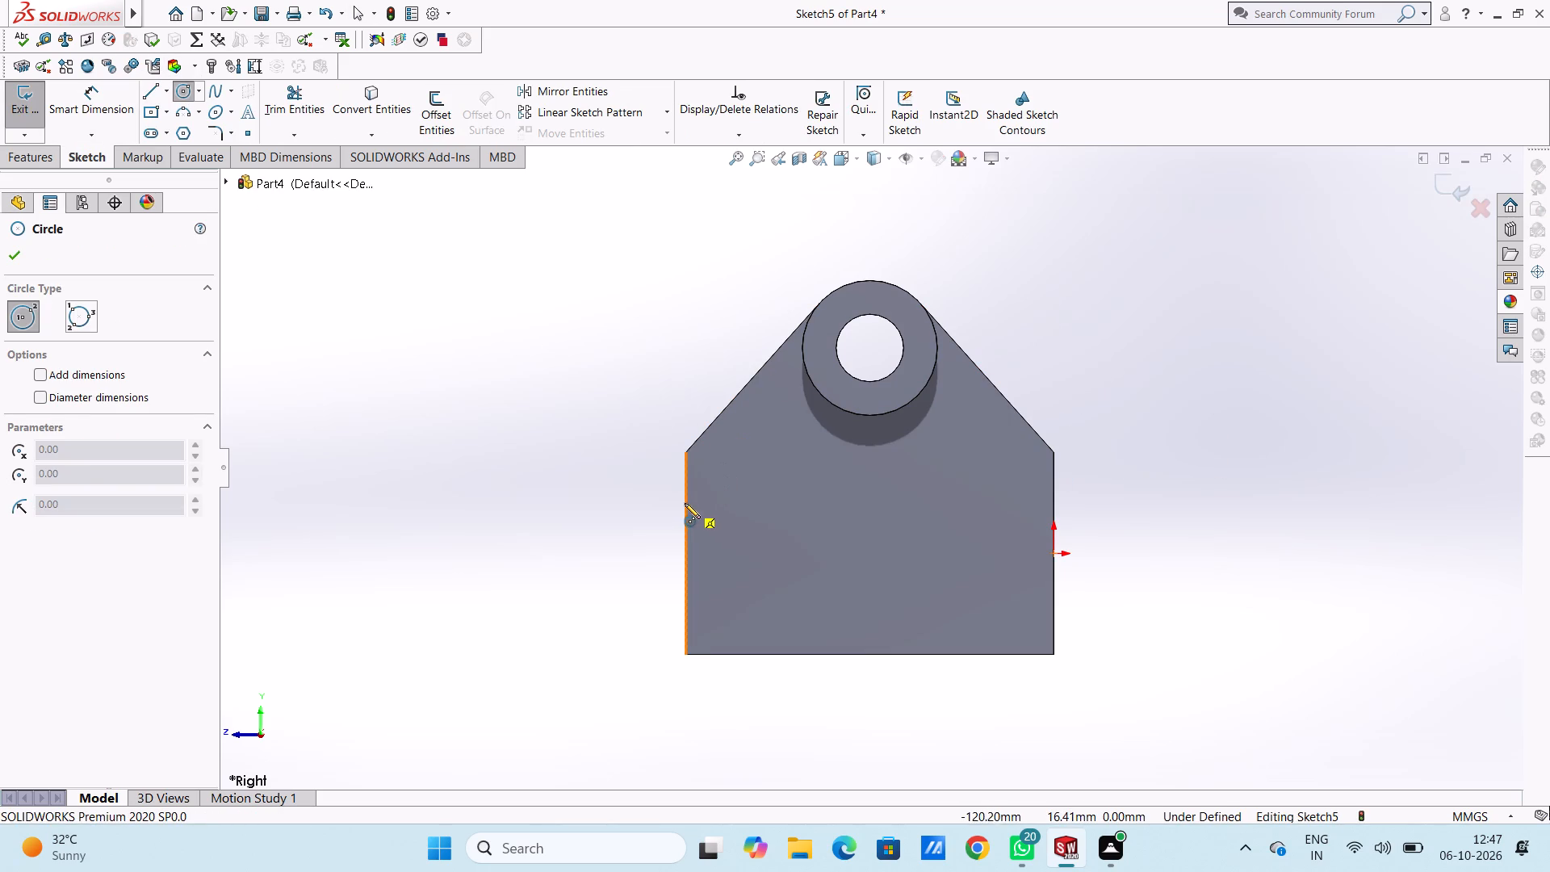
{"action": "left_click", "coordinate": [734, 512]}
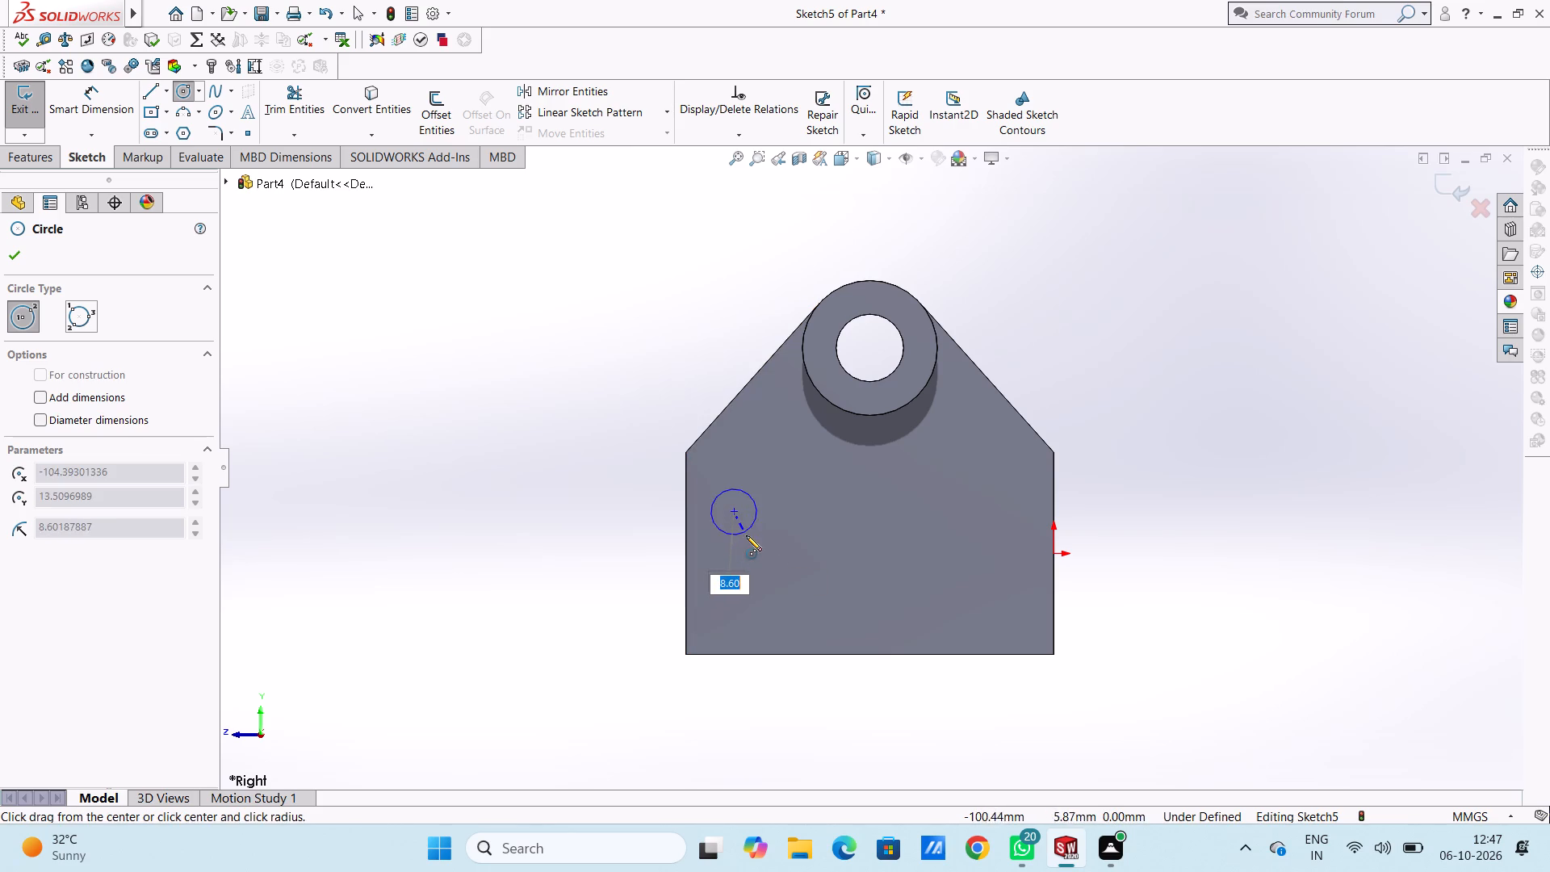
{"action": "left_click", "coordinate": [746, 535]}
{"action": "left_click", "coordinate": [1005, 512]}
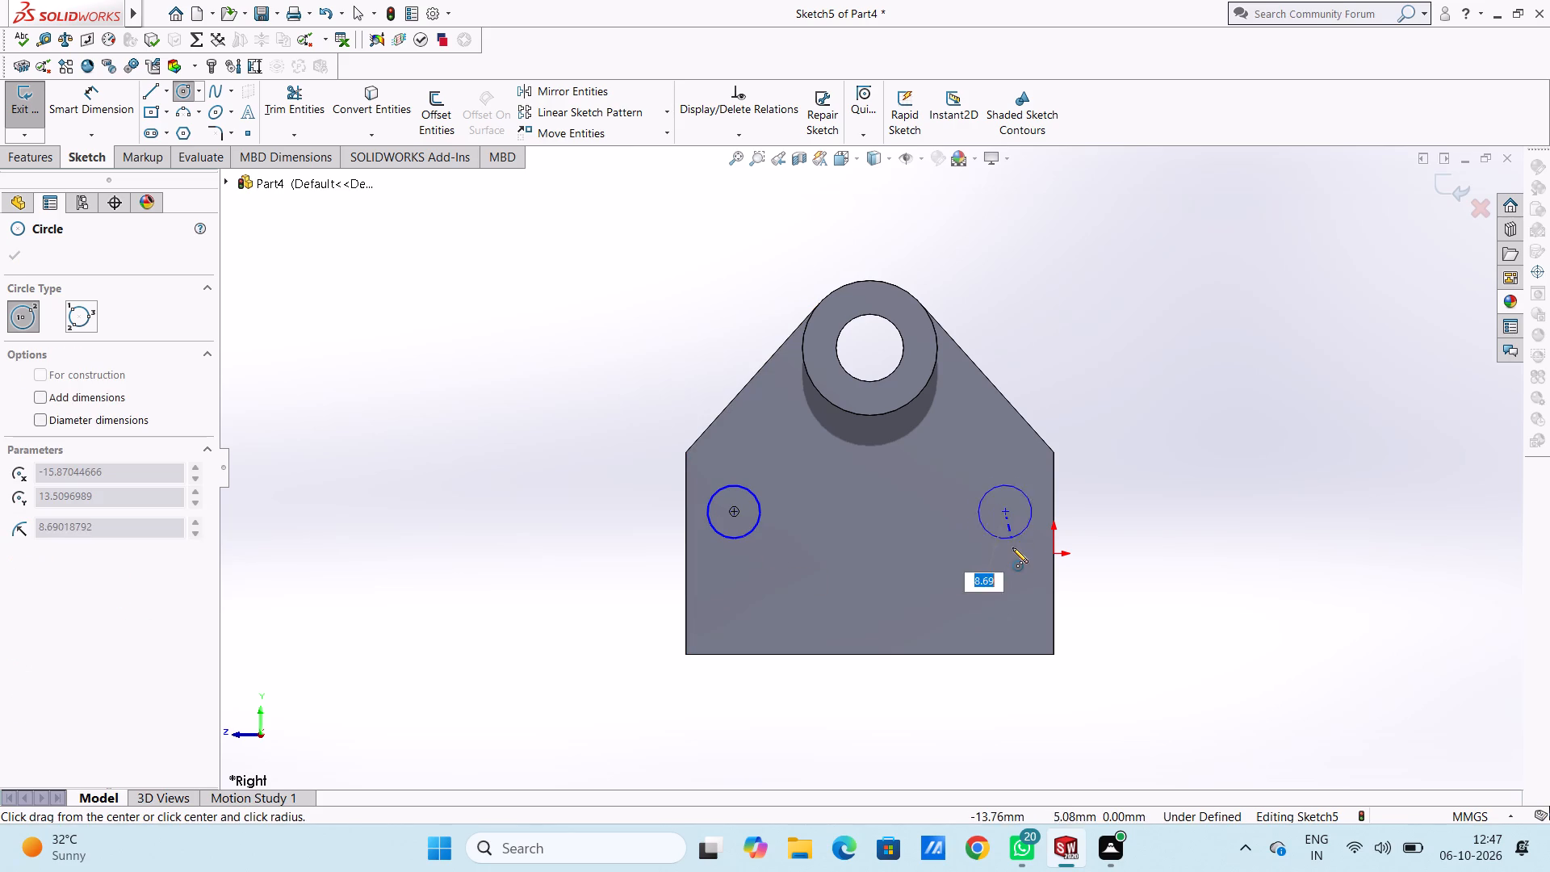
{"action": "left_click", "coordinate": [1012, 547]}
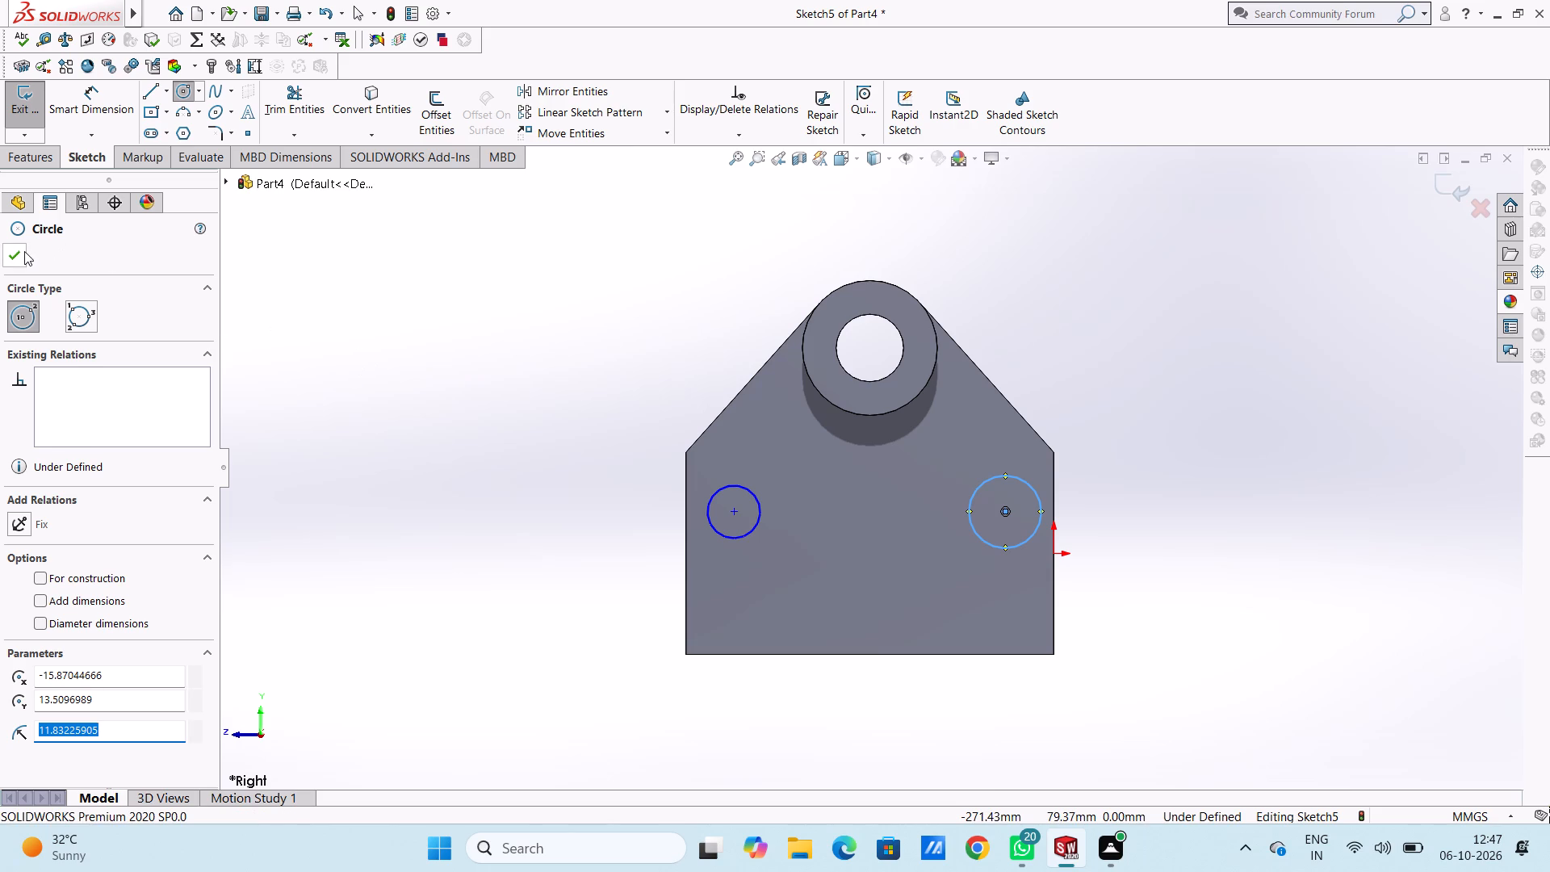
{"action": "left_click", "coordinate": [24, 251]}
Dimension both circles on the block's face with a diameter of 15 mm.
{"action": "left_click", "coordinate": [90, 105]}
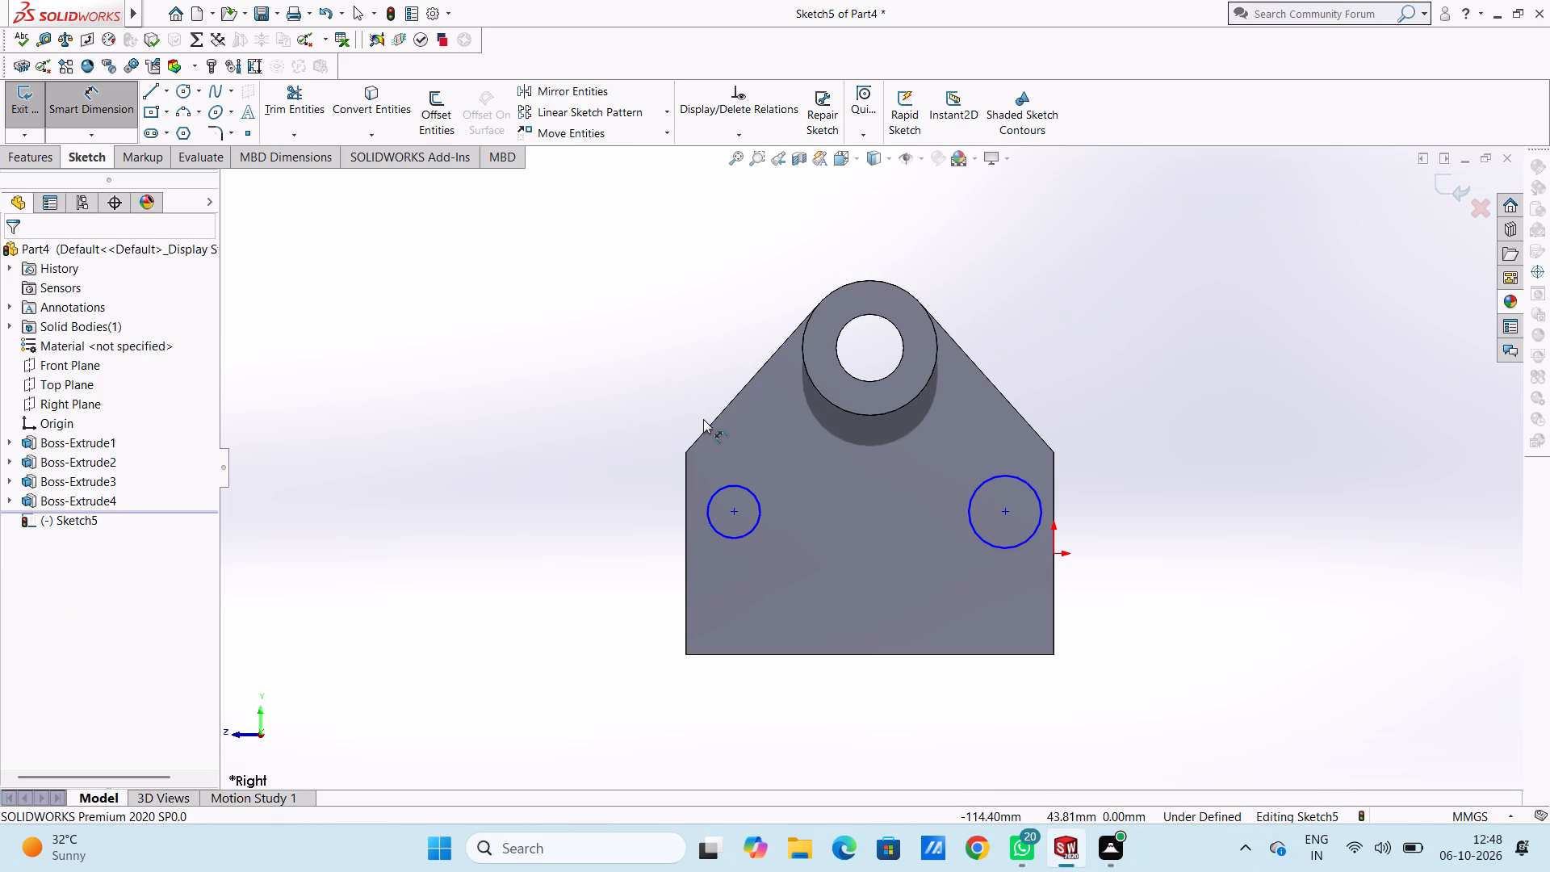
{"action": "left_click", "coordinate": [731, 536]}
{"action": "left_click", "coordinate": [471, 562]}
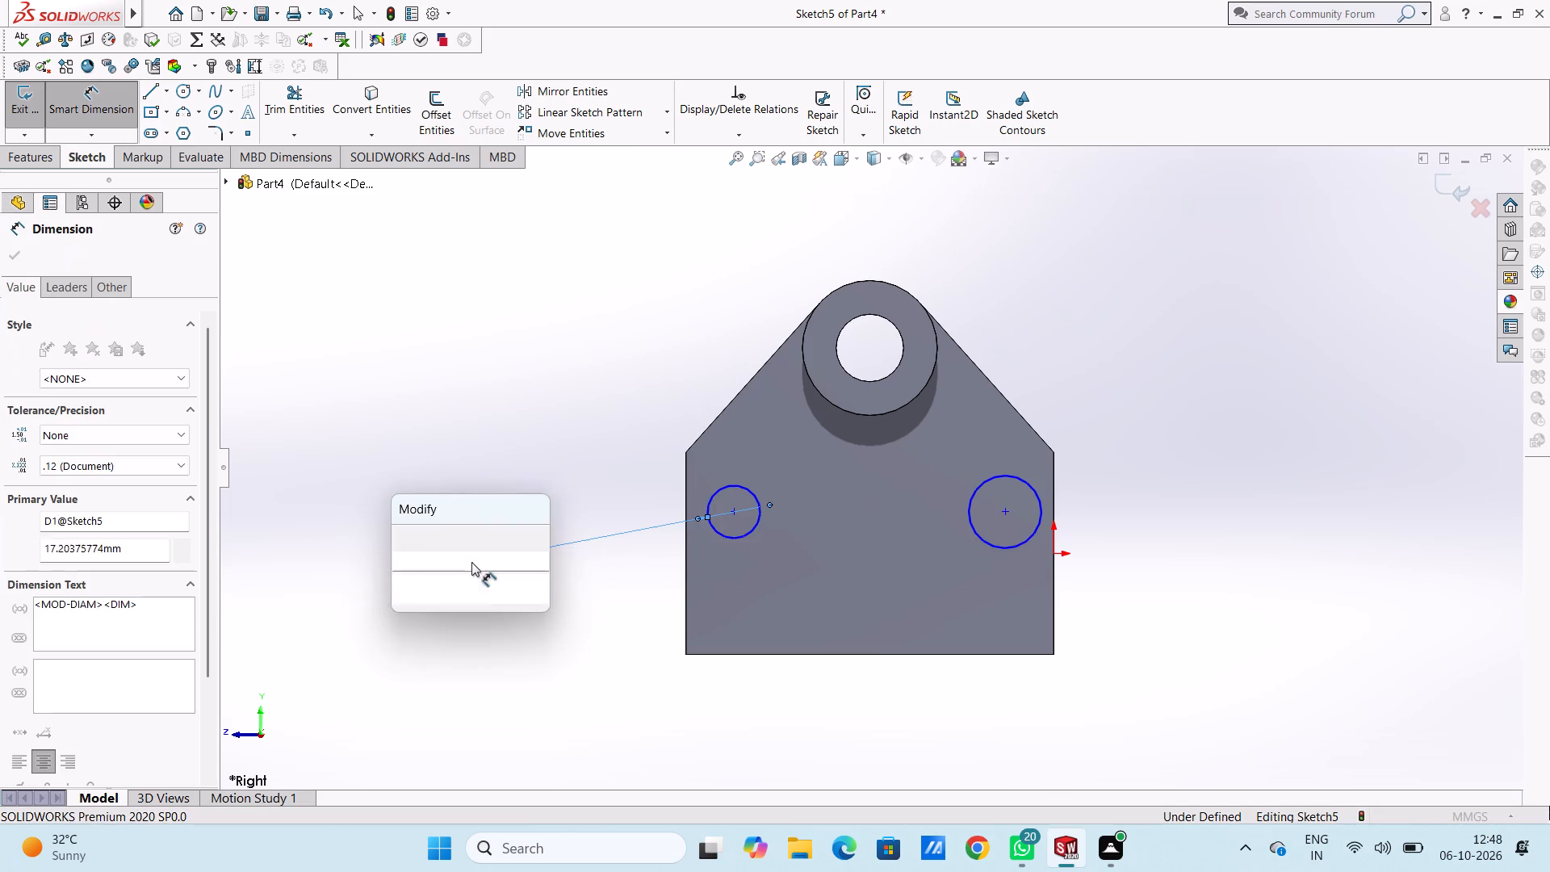
{"action": "type", "text": "15"}
{"action": "key", "text": "Return"}
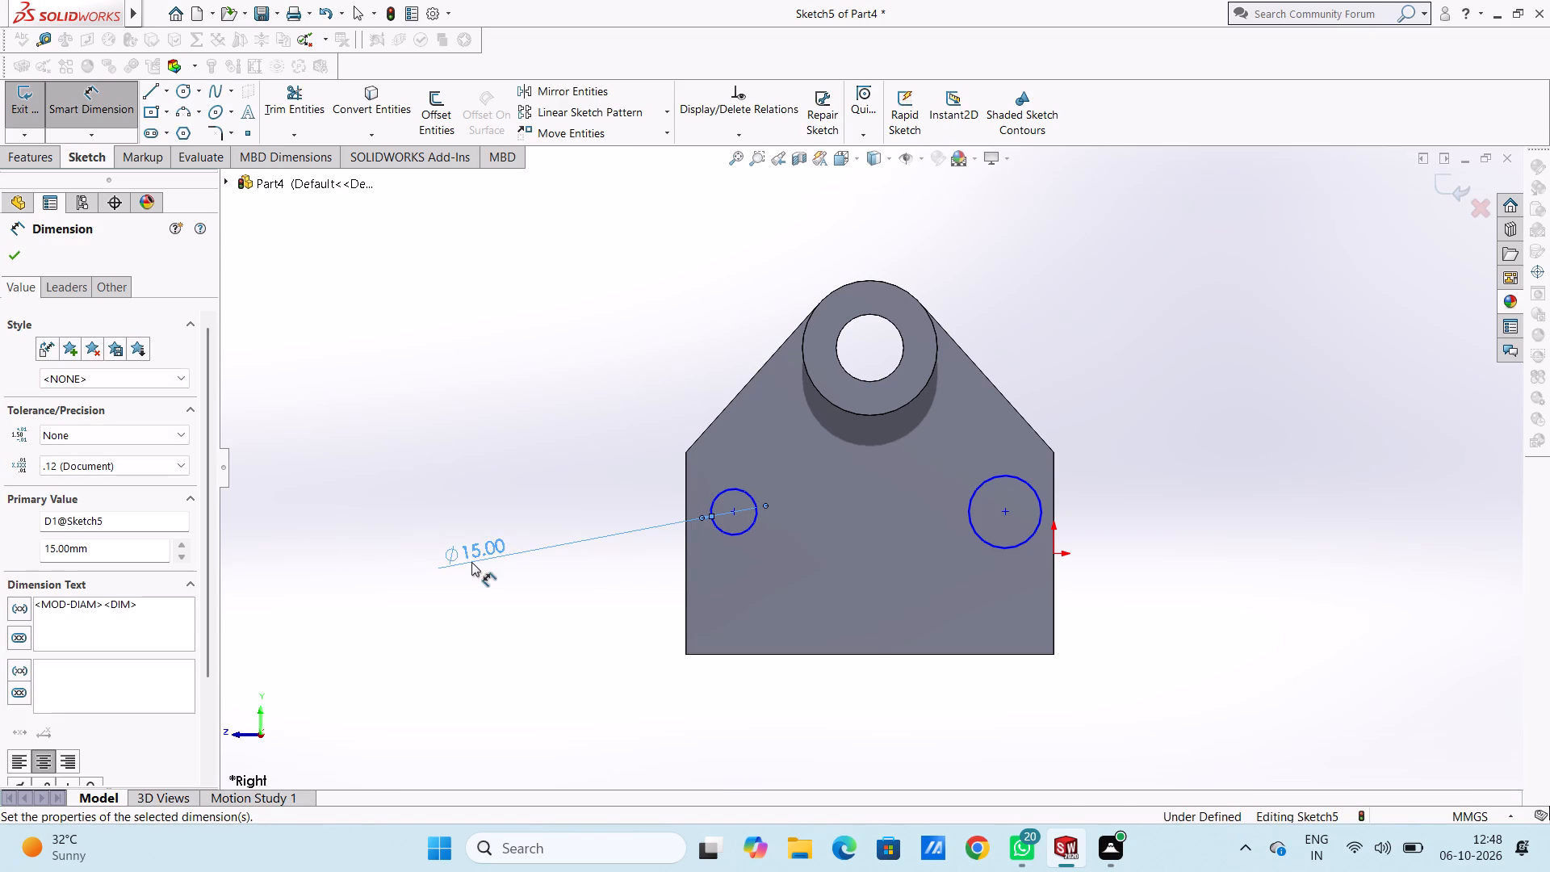
{"action": "left_click", "coordinate": [553, 459]}
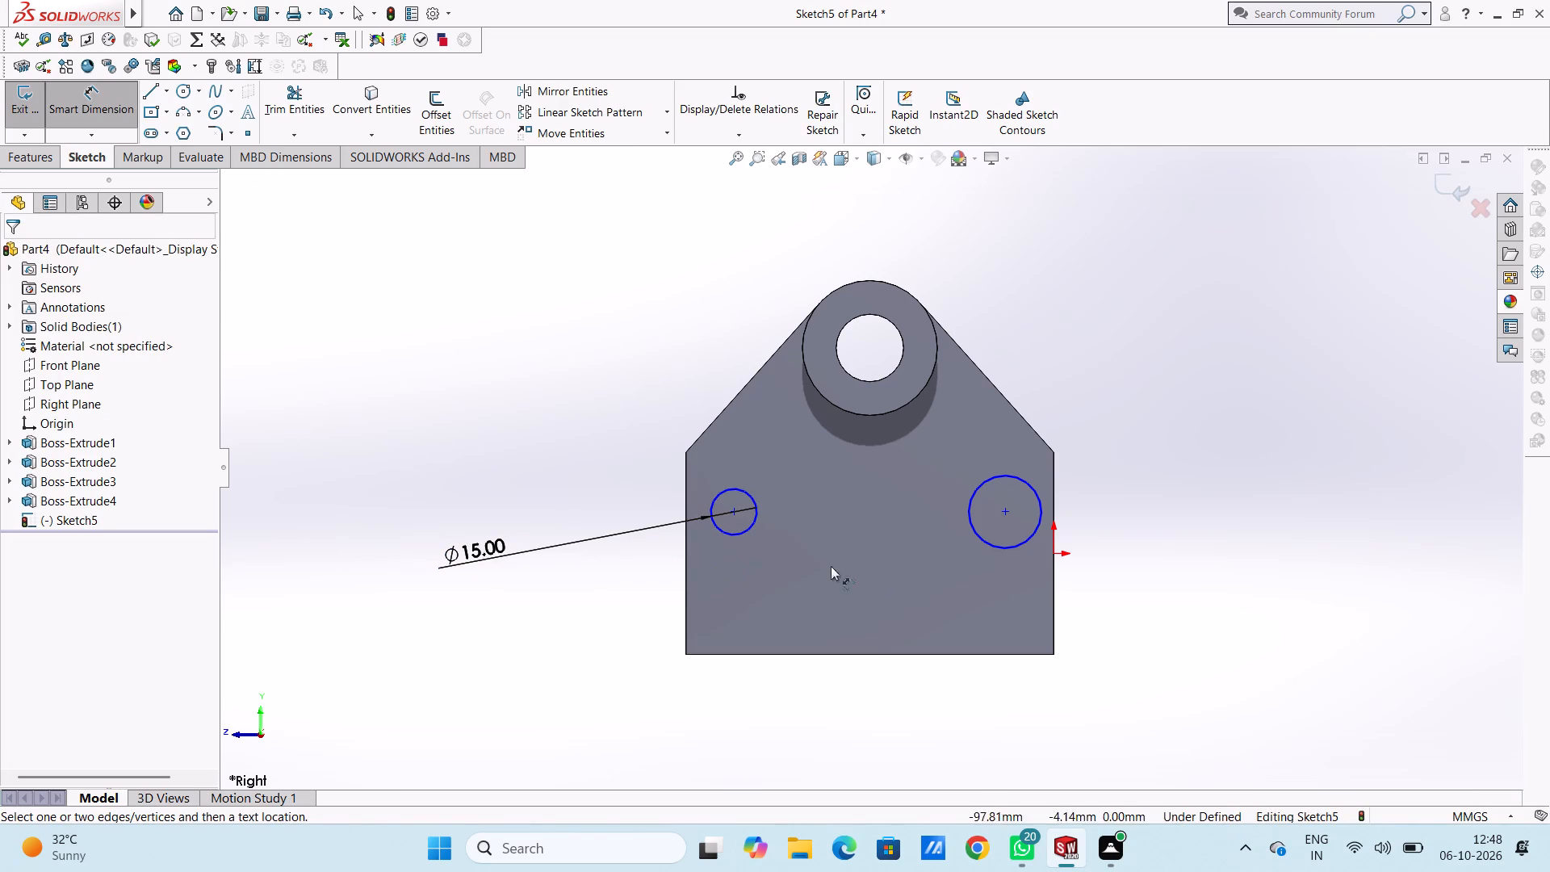
{"action": "left_click", "coordinate": [1012, 543]}
{"action": "left_click", "coordinate": [1243, 644]}
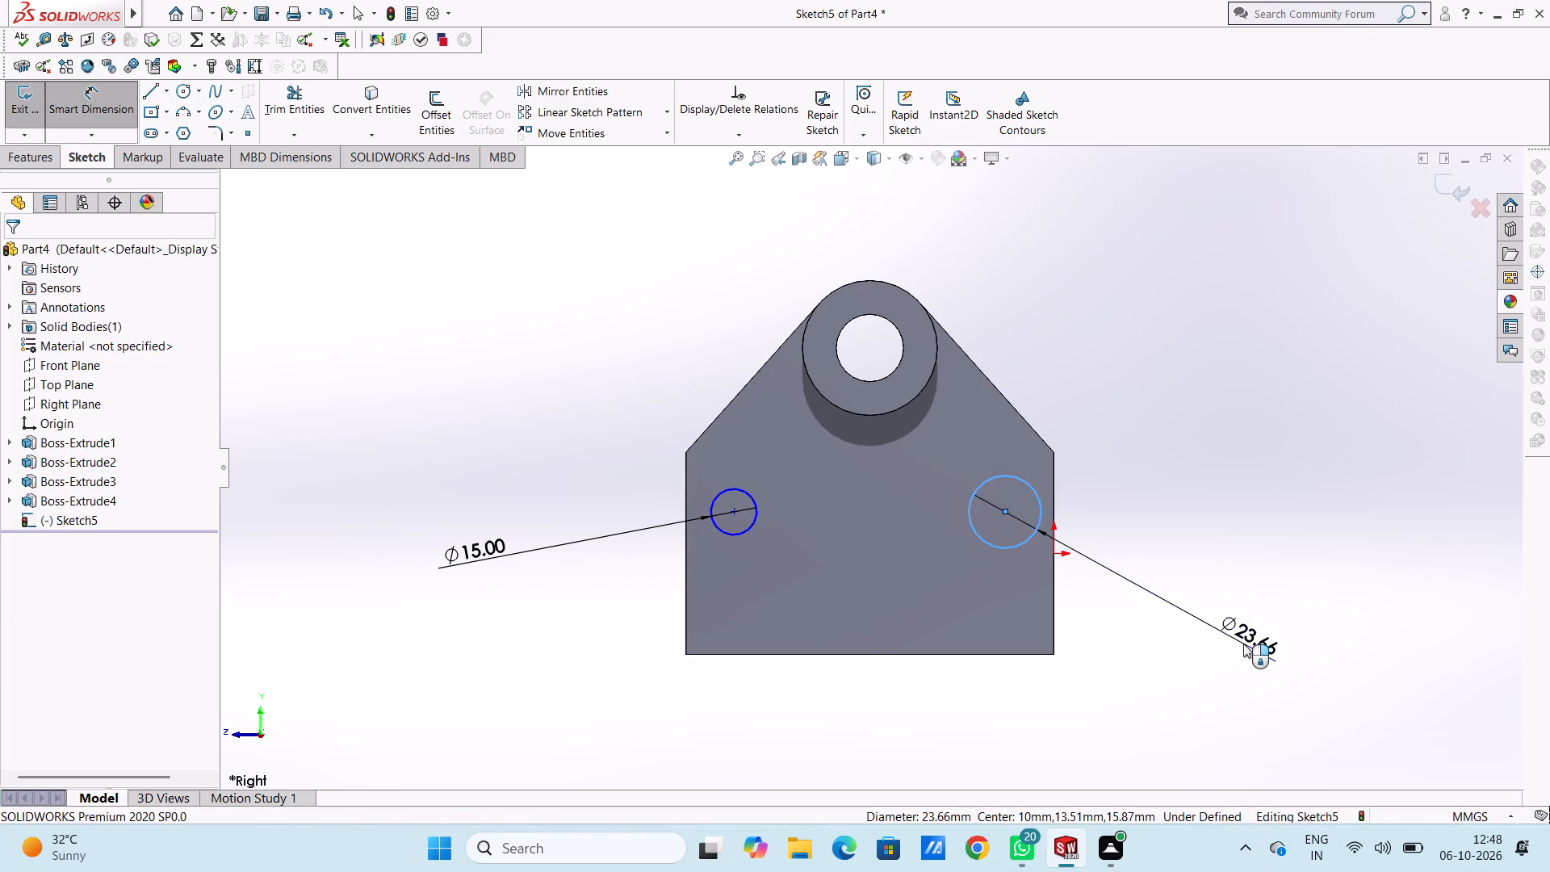
{"action": "type", "text": "15"}
{"action": "key", "text": "Return"}
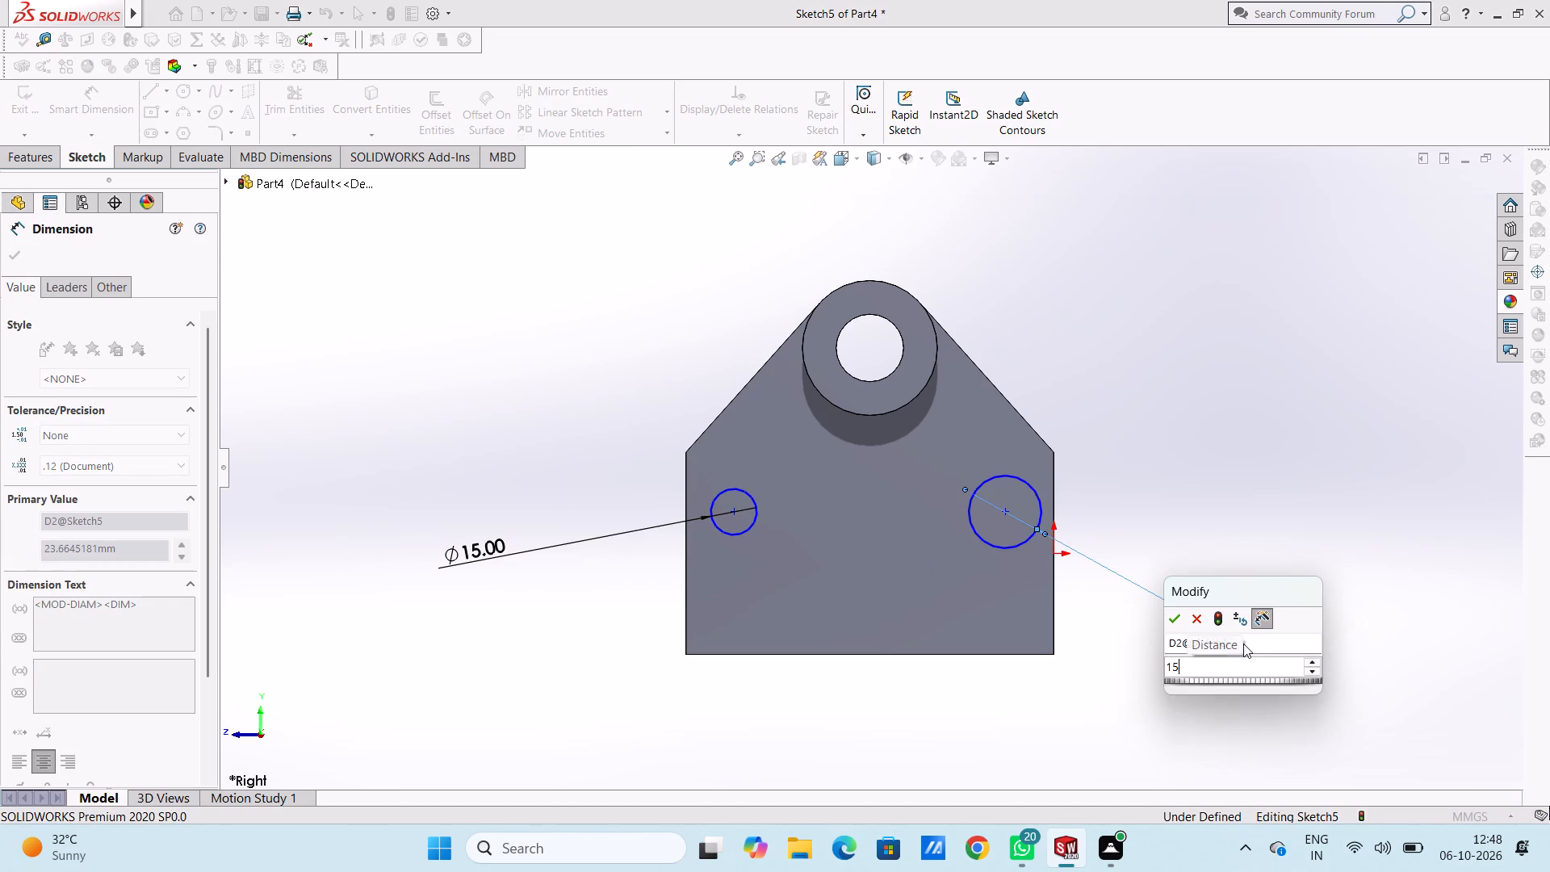
{"action": "left_click", "coordinate": [1200, 471]}
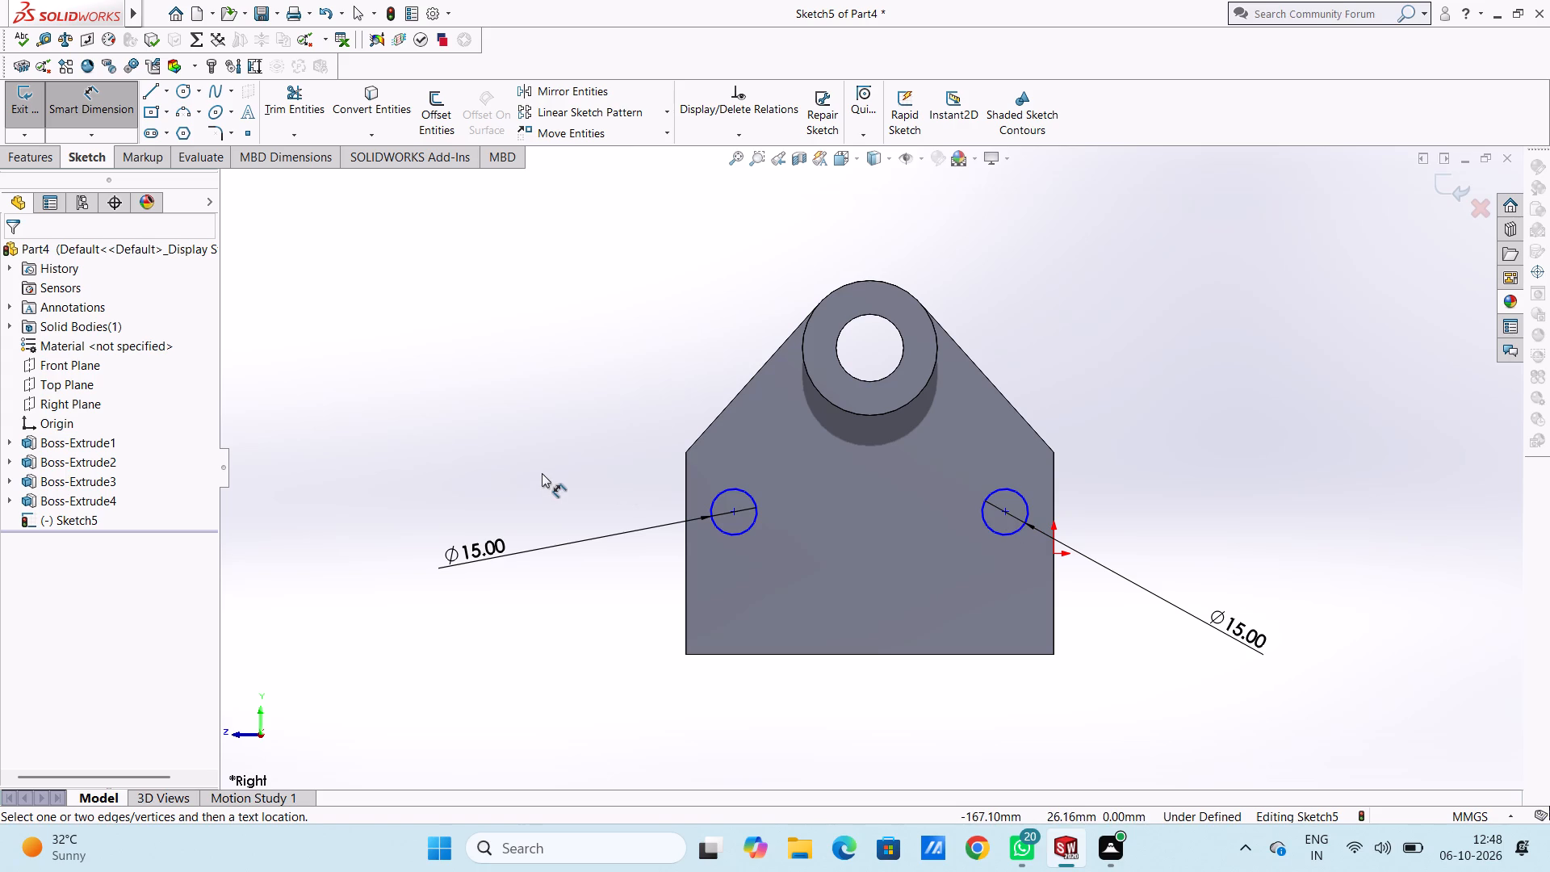
{"action": "key", "text": "Escape"}
{"action": "key", "text": "Escape"}
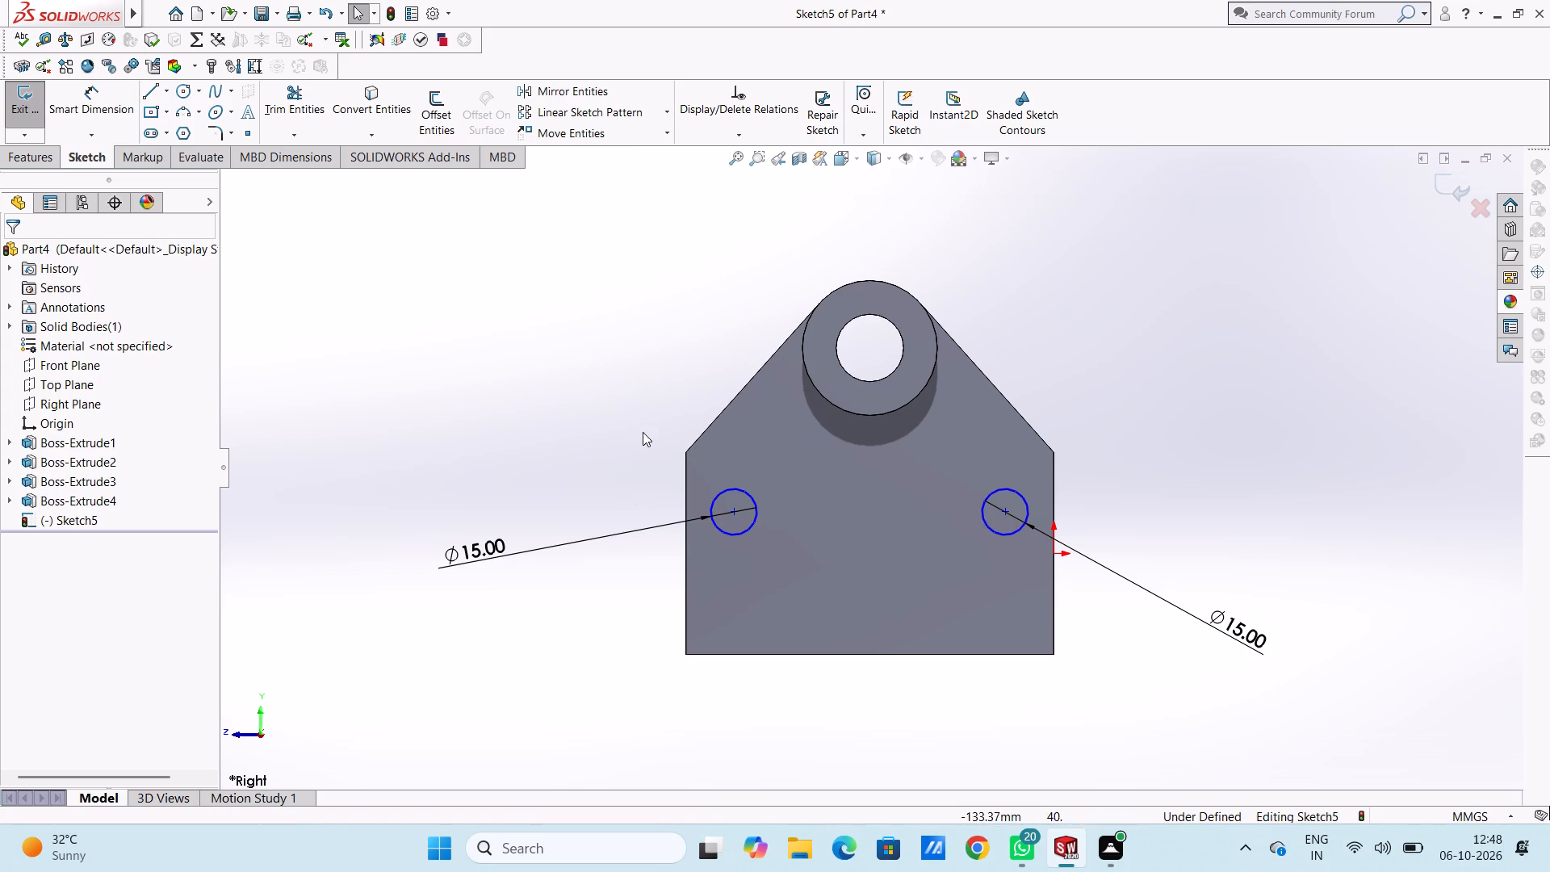
Draw a 22 mm vertical line from the lowest point of the ring's outer edge up to the centre of its hole.
{"action": "left_click", "coordinate": [149, 96]}
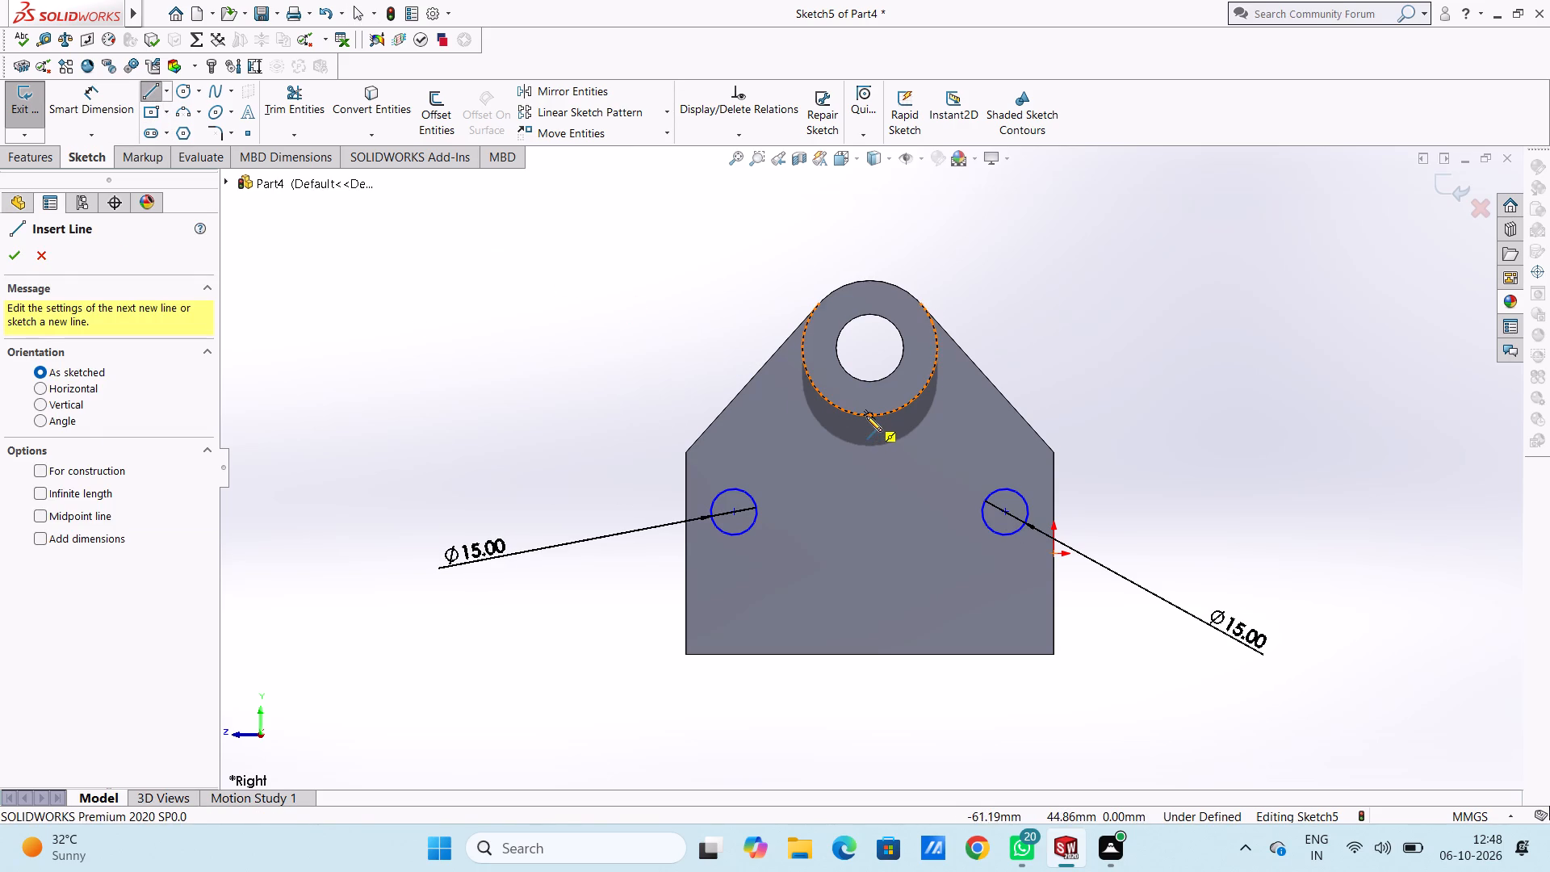
{"action": "left_click", "coordinate": [869, 417]}
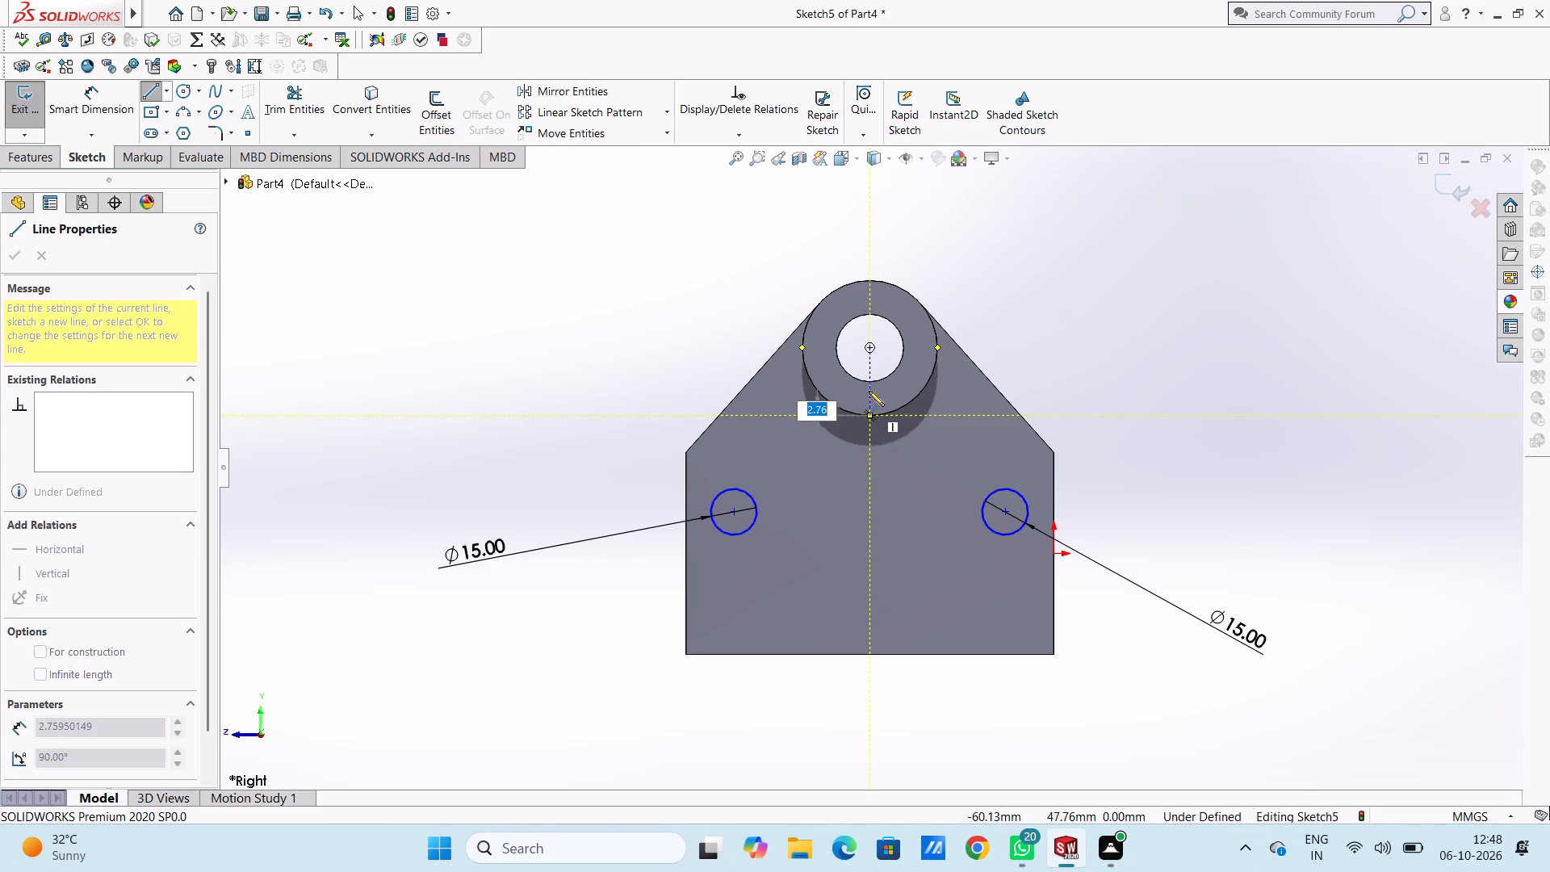
{"action": "double_click", "coordinate": [869, 346]}
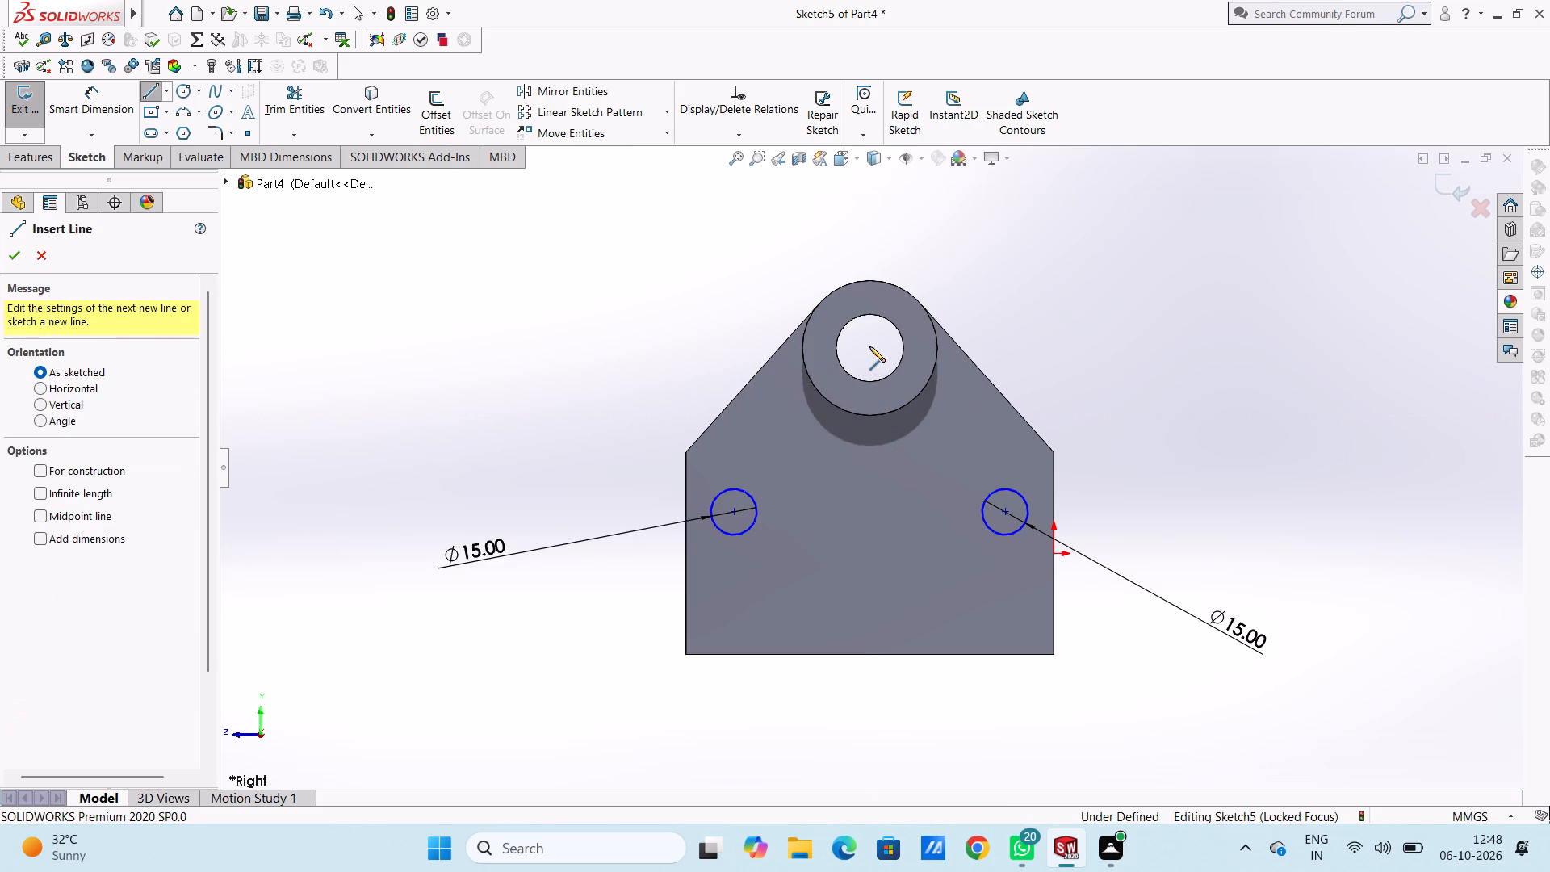
{"action": "left_click", "coordinate": [871, 418]}
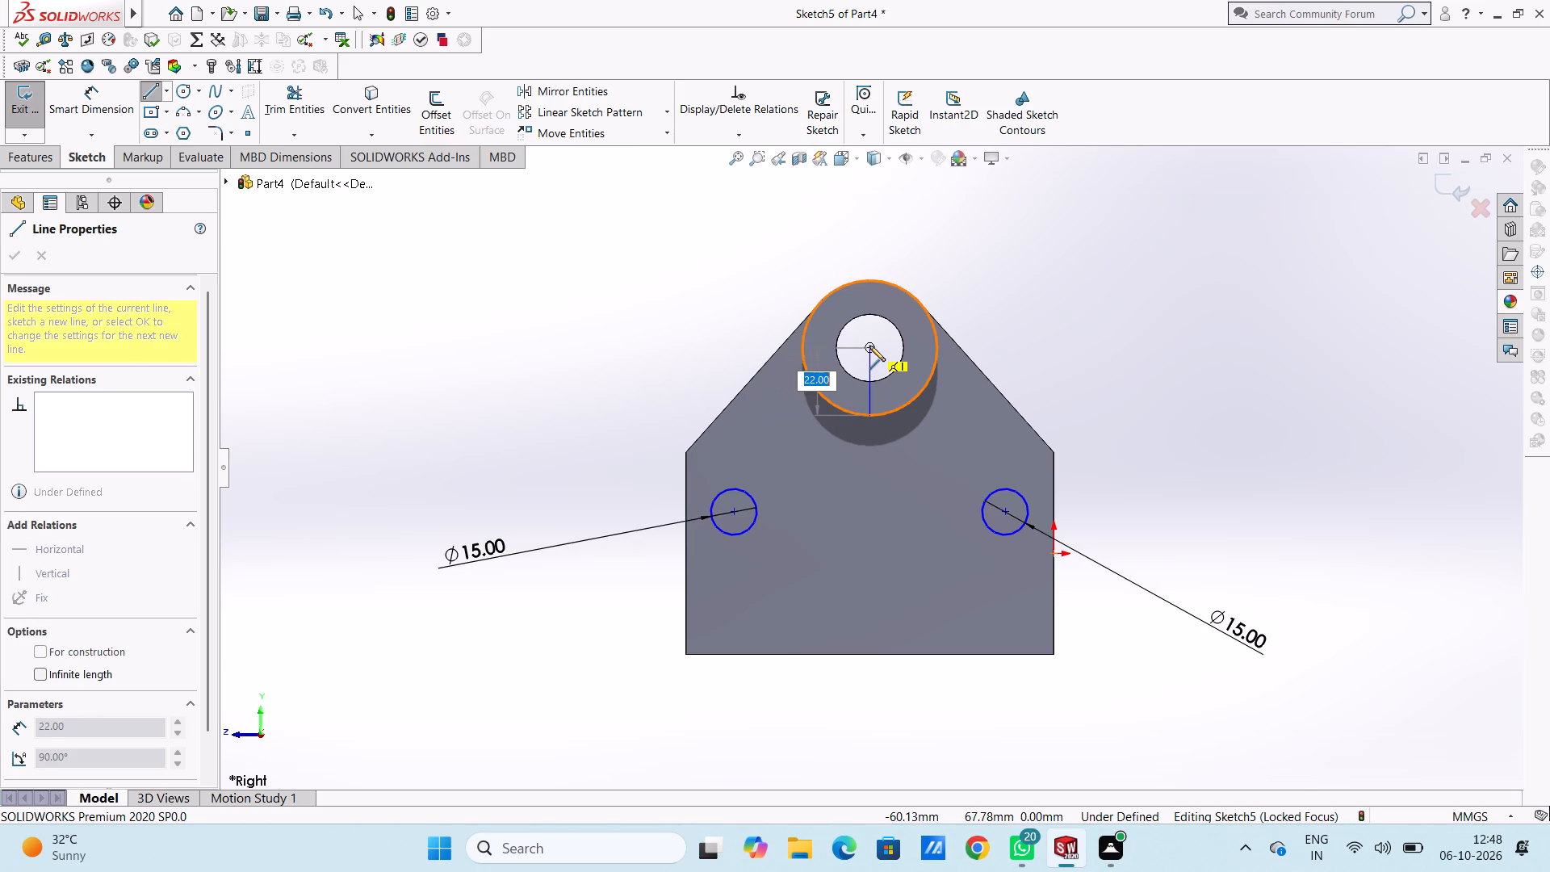
{"action": "left_click", "coordinate": [869, 346]}
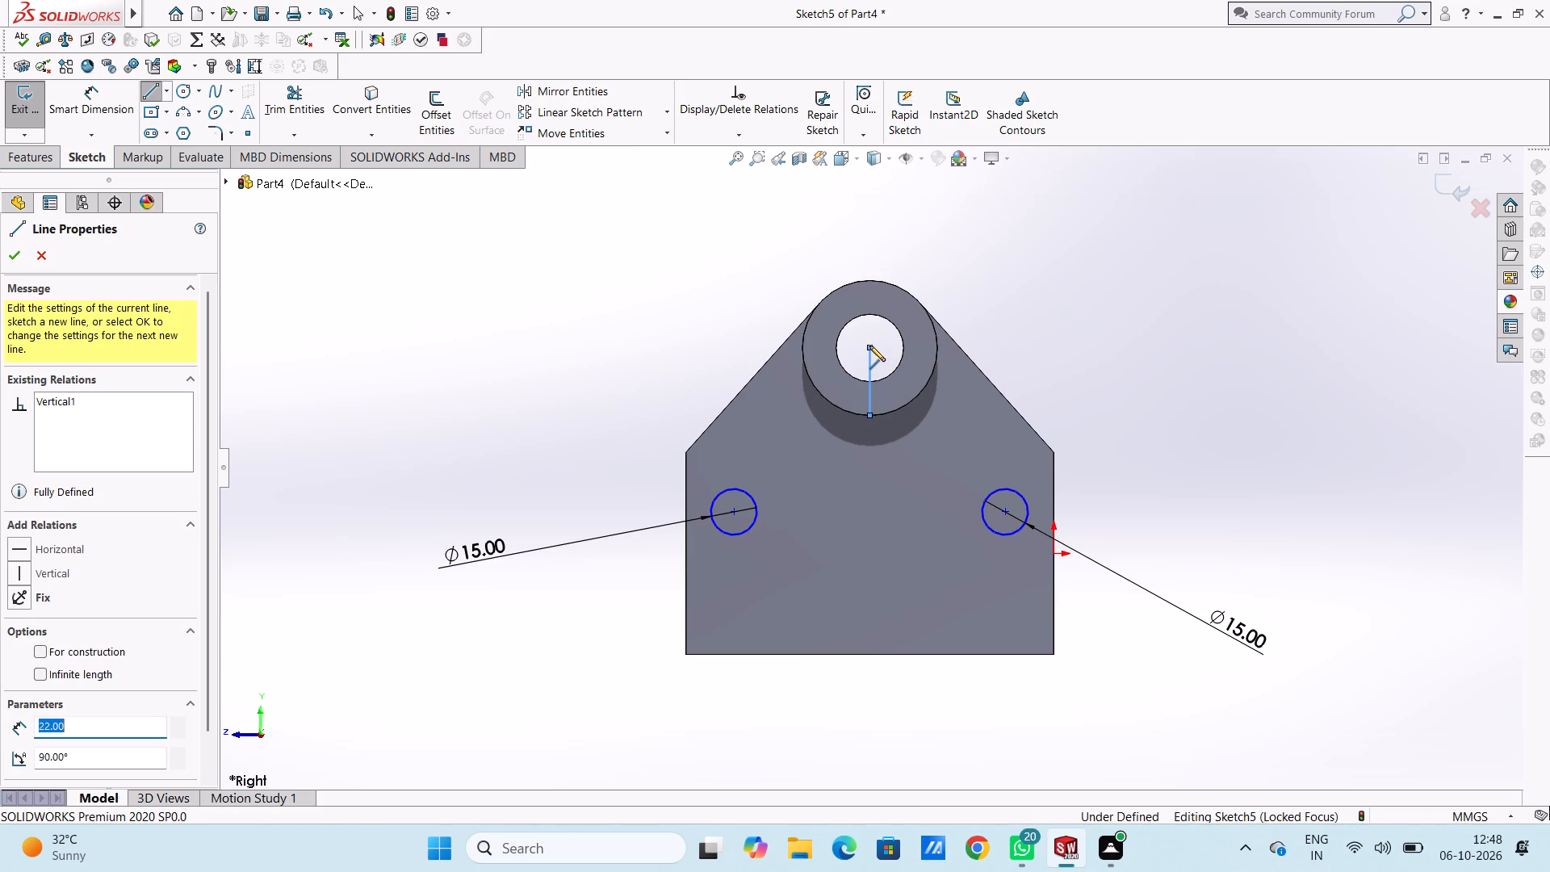
{"action": "key", "text": "Escape"}
{"action": "key", "text": "Escape"}
{"action": "key", "text": "Escape"}
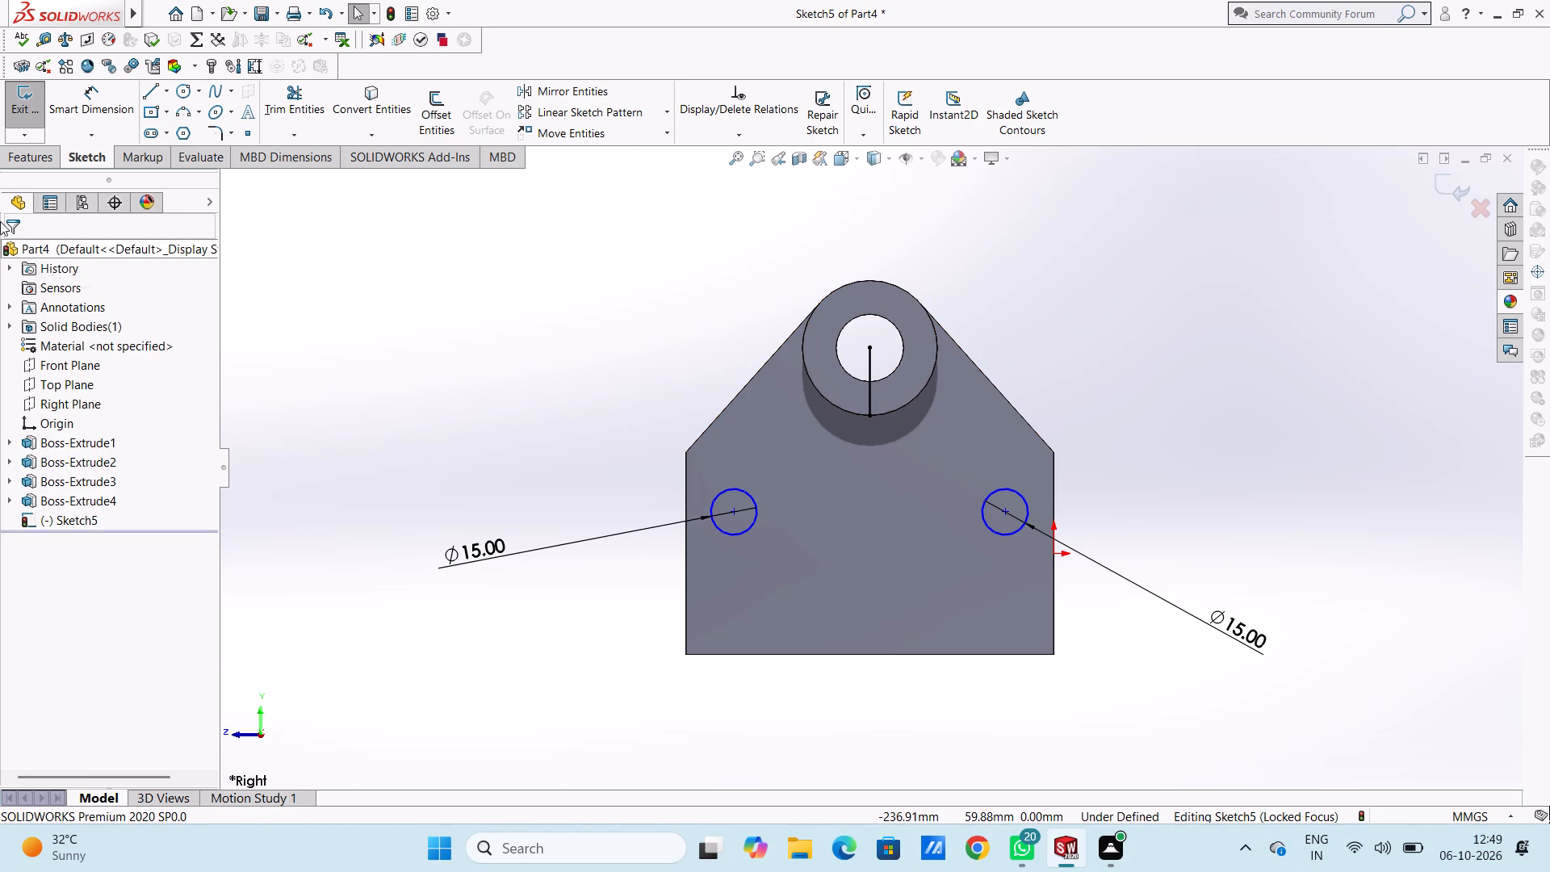
Dimension the horizontal distance from the centre of the circle farther from the origin to the vertical line as 40 mm.
{"action": "left_click", "coordinate": [109, 113]}
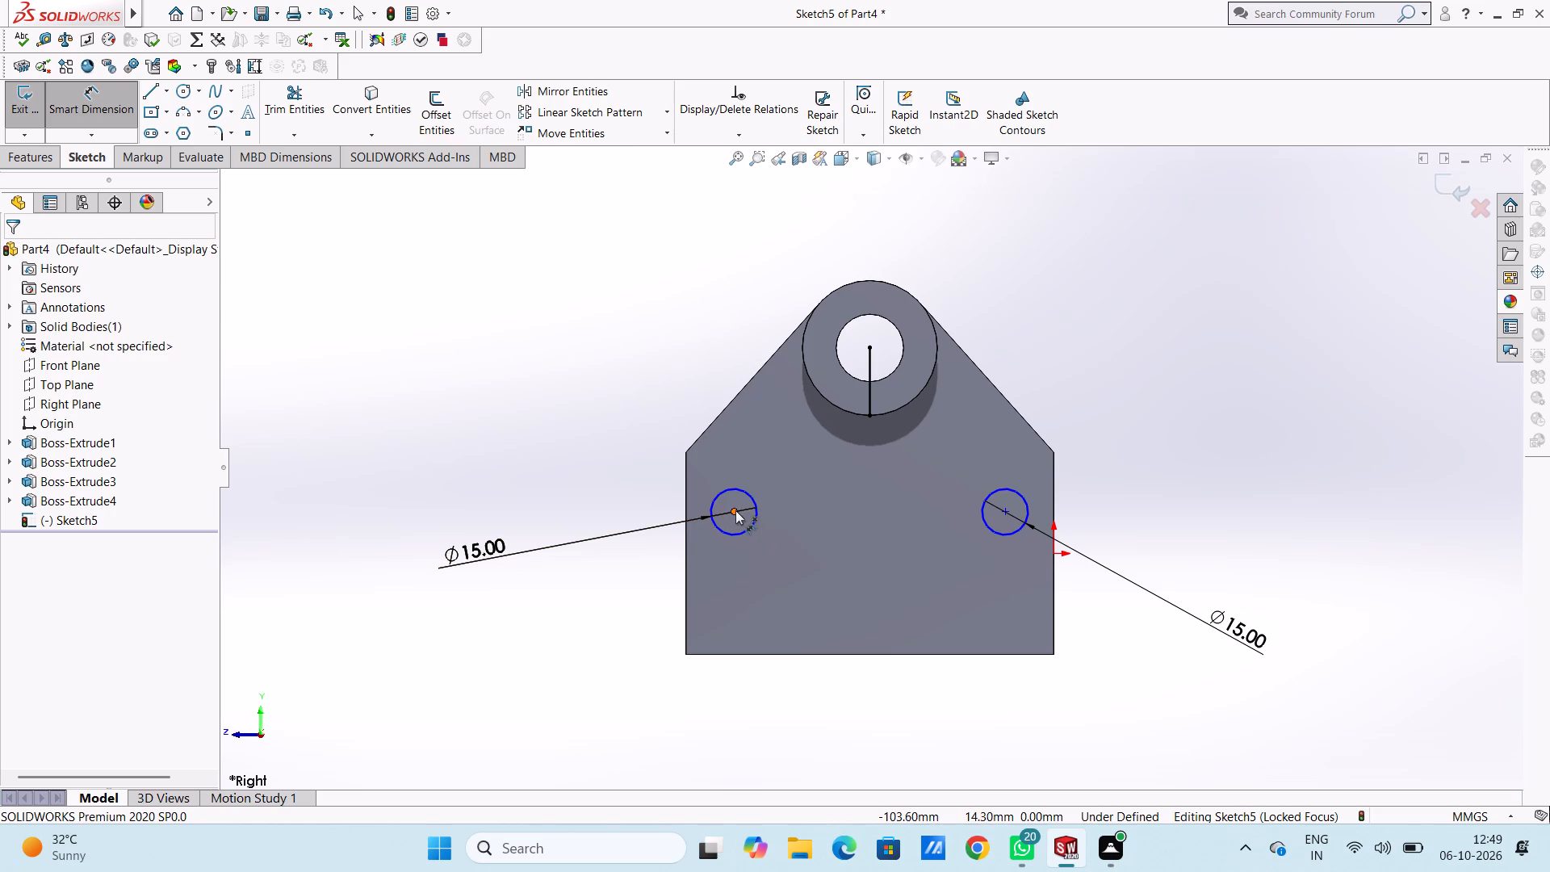
{"action": "left_click", "coordinate": [735, 510]}
{"action": "left_click", "coordinate": [870, 398]}
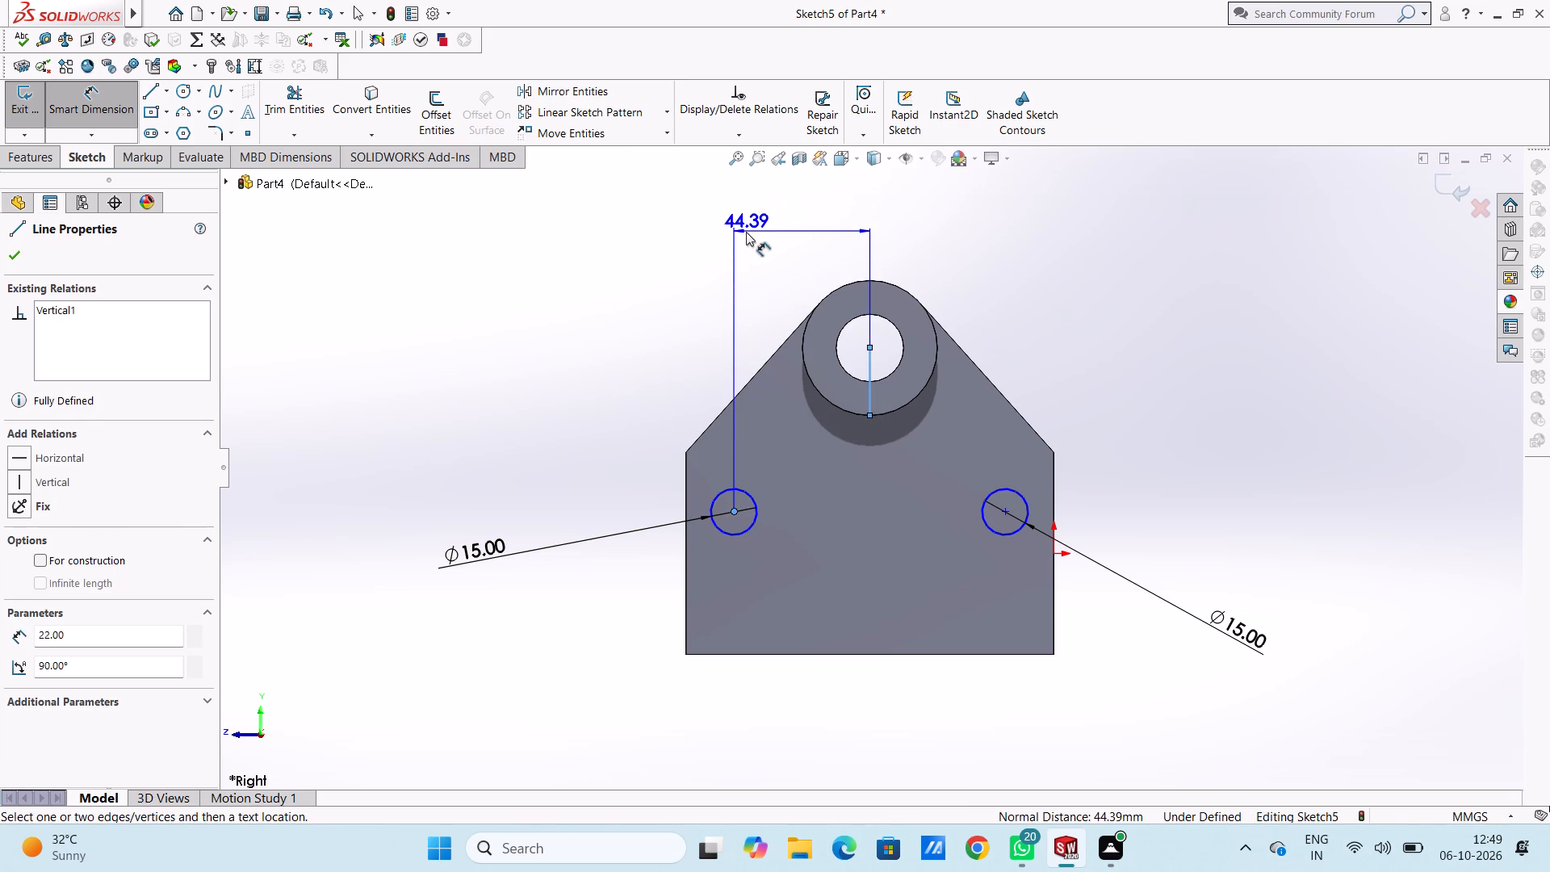
{"action": "left_click", "coordinate": [746, 232]}
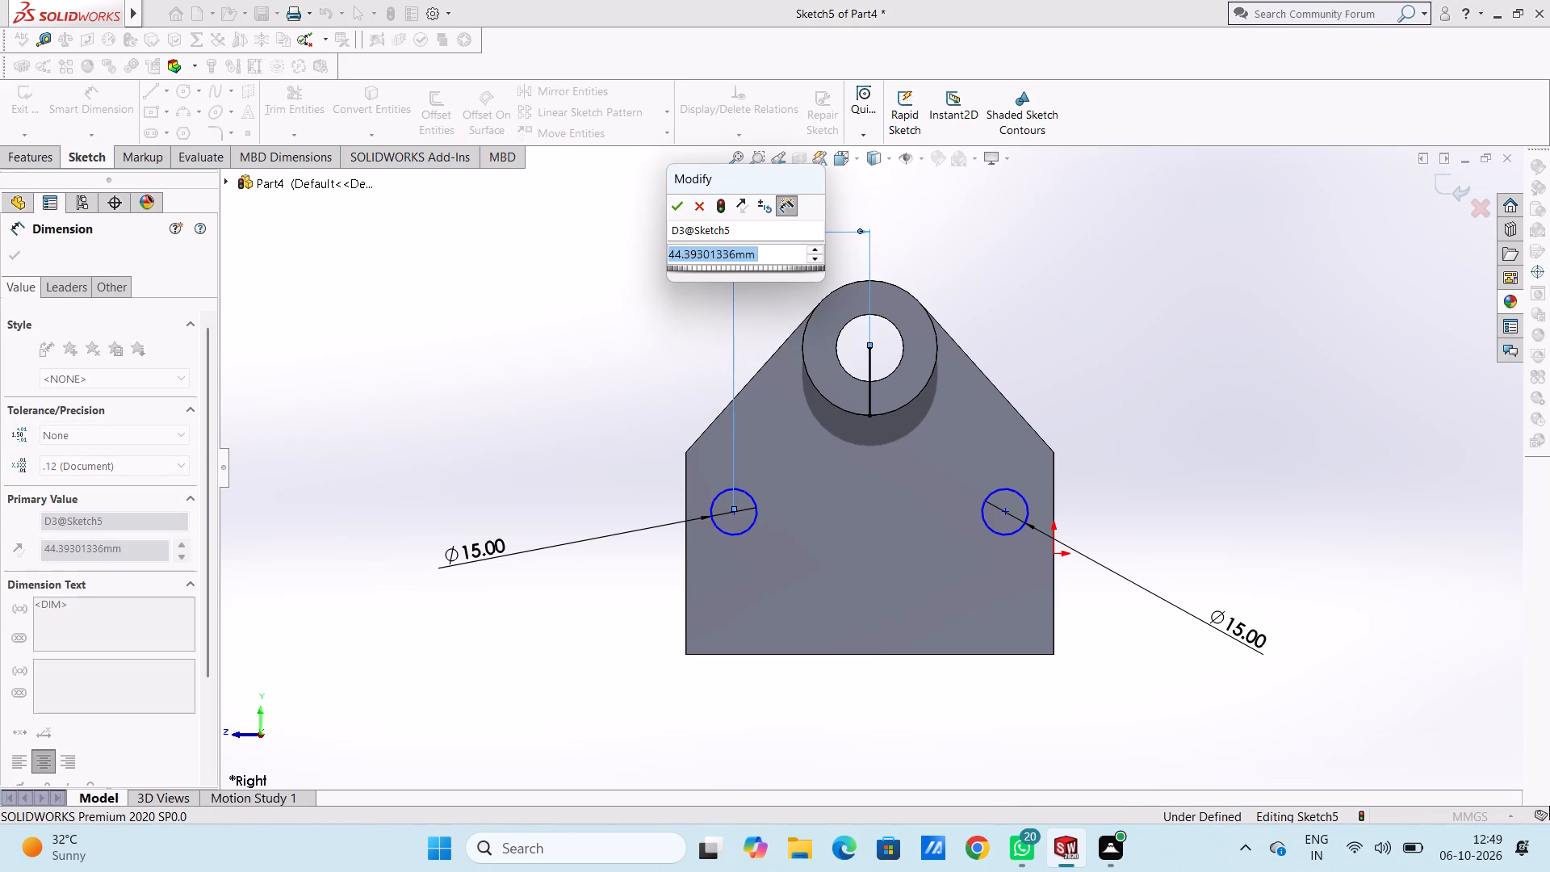
{"action": "type", "text": "40"}
{"action": "key", "text": "Return"}
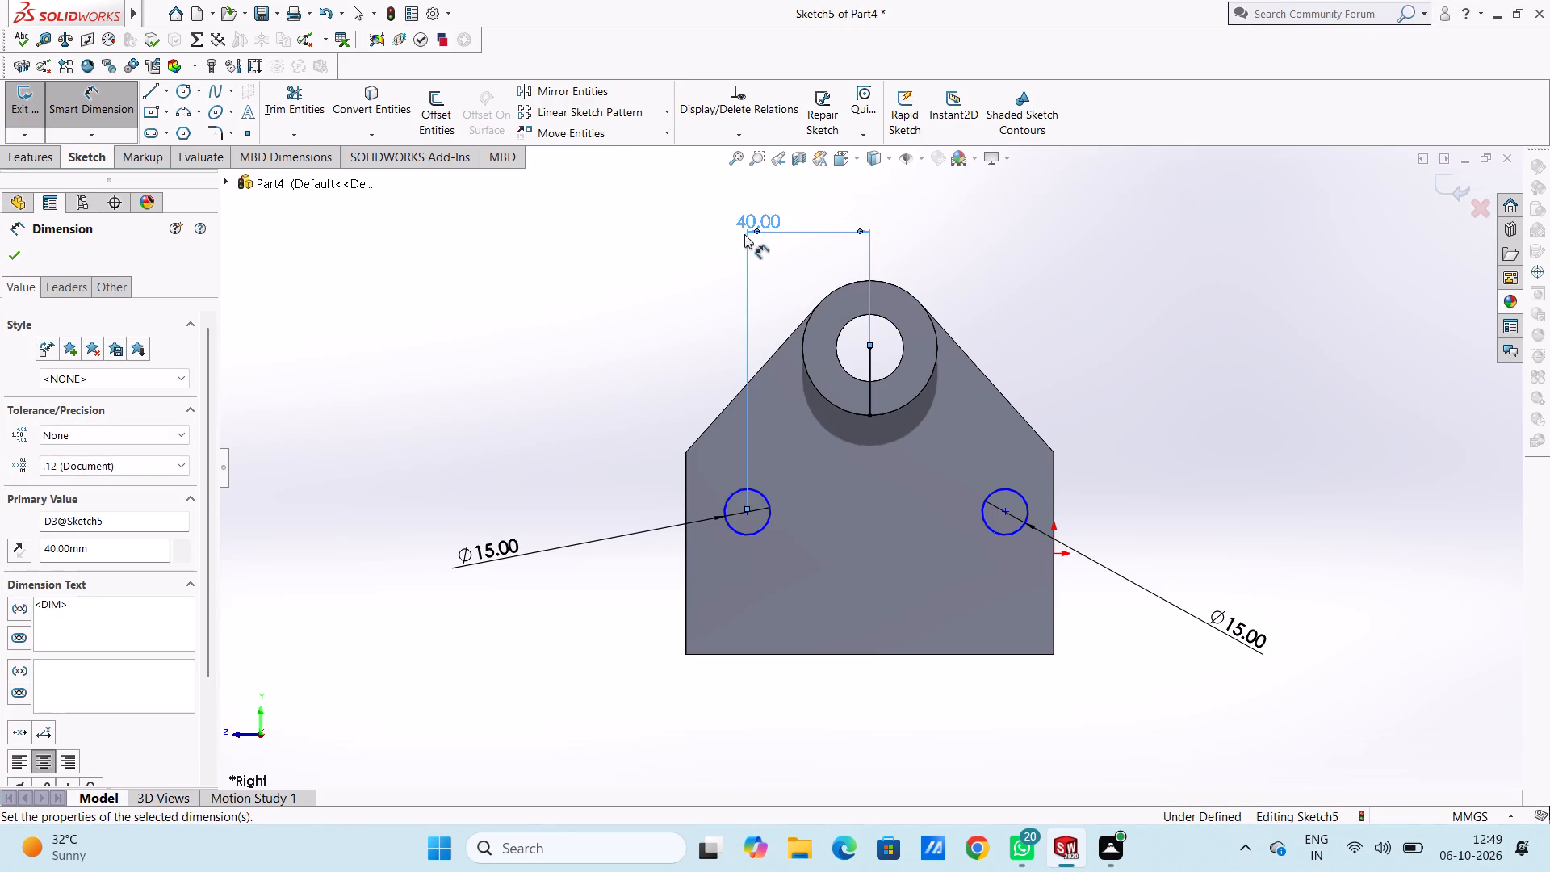
{"action": "left_click", "coordinate": [669, 293]}
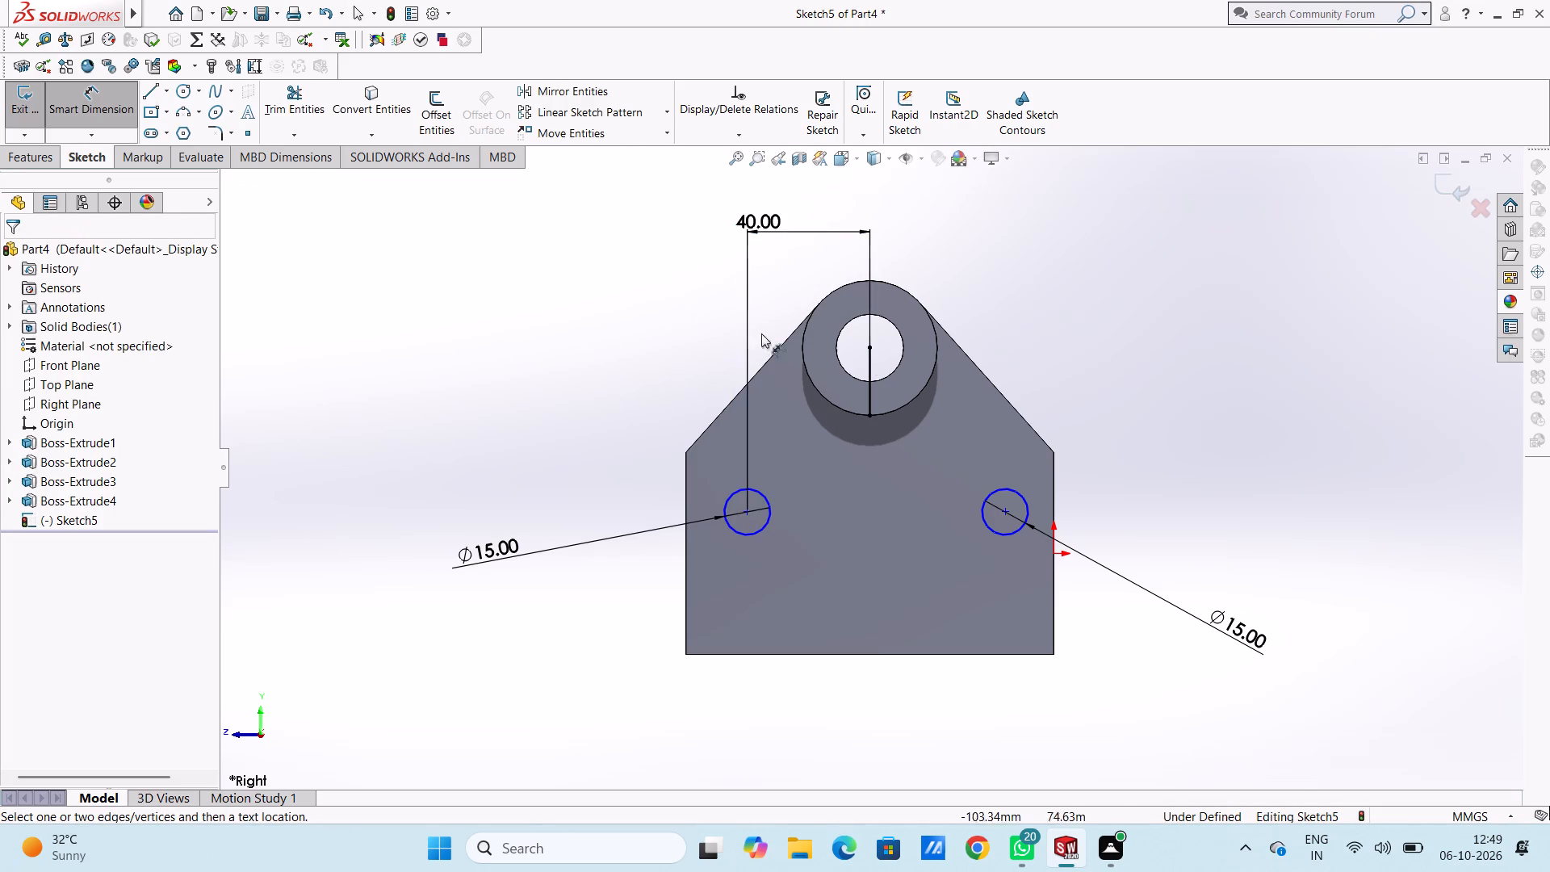
Dimension the horizontal distance from the vertical line to the centre of the circle nearer the origin as 40 mm.
{"action": "left_click", "coordinate": [869, 391]}
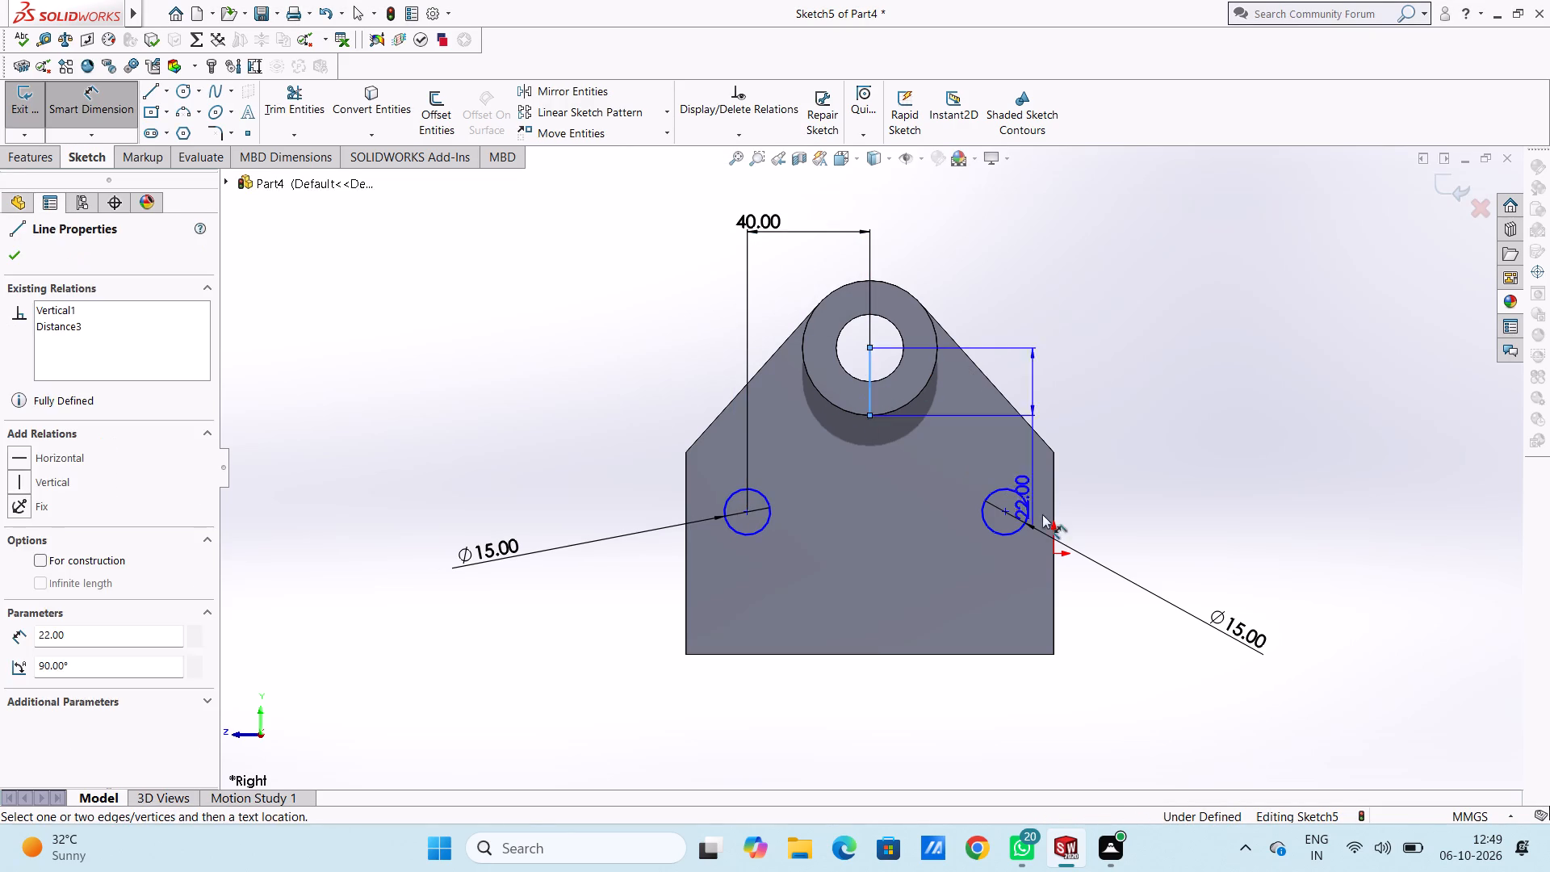
{"action": "left_click", "coordinate": [1003, 509]}
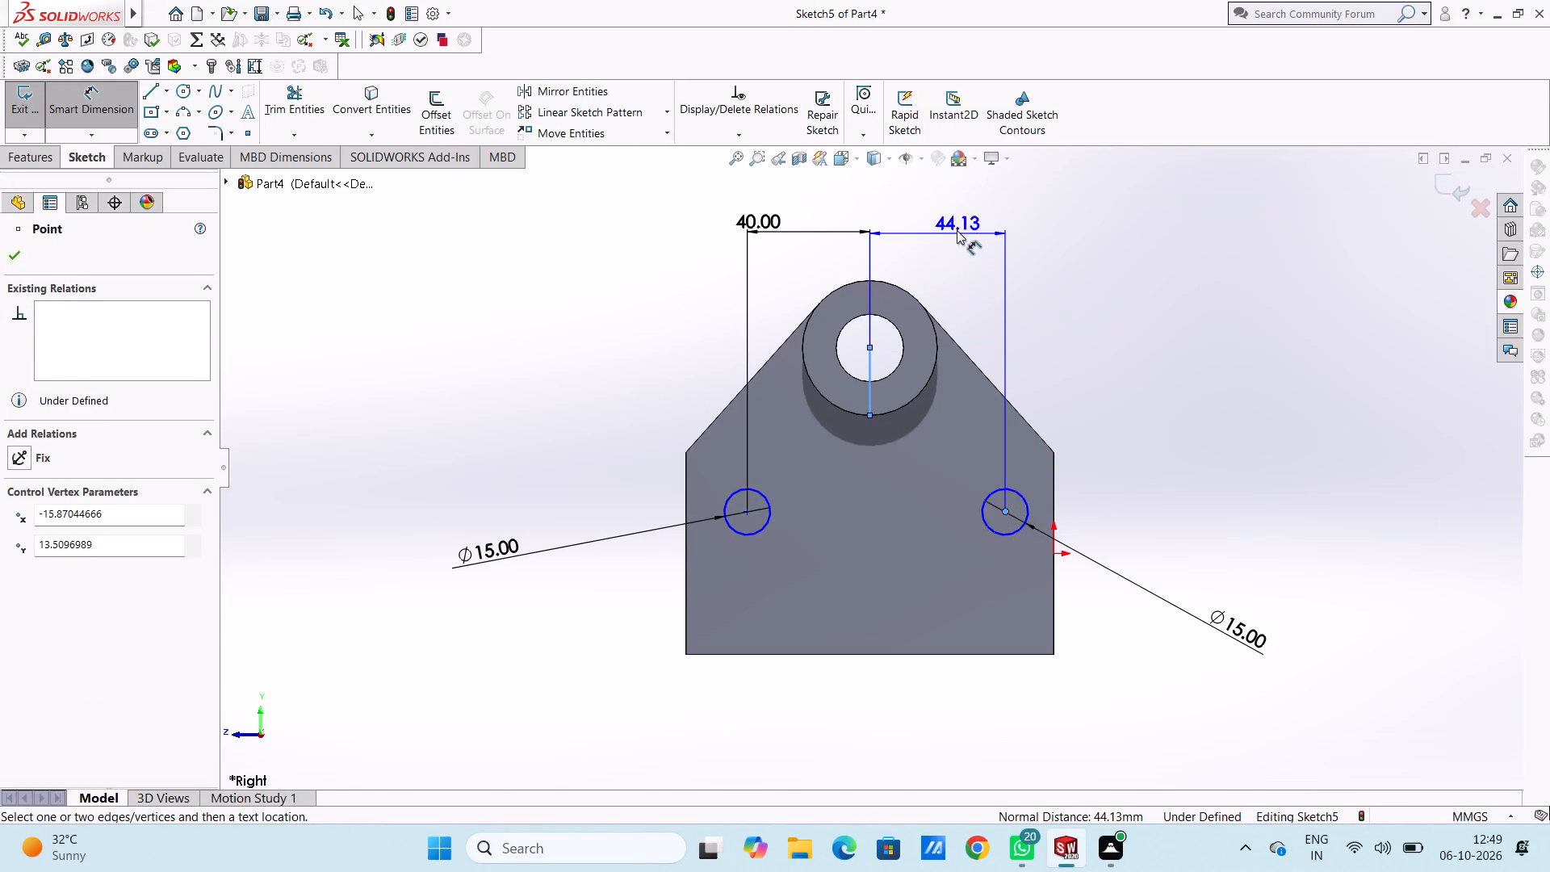
{"action": "left_click", "coordinate": [957, 233]}
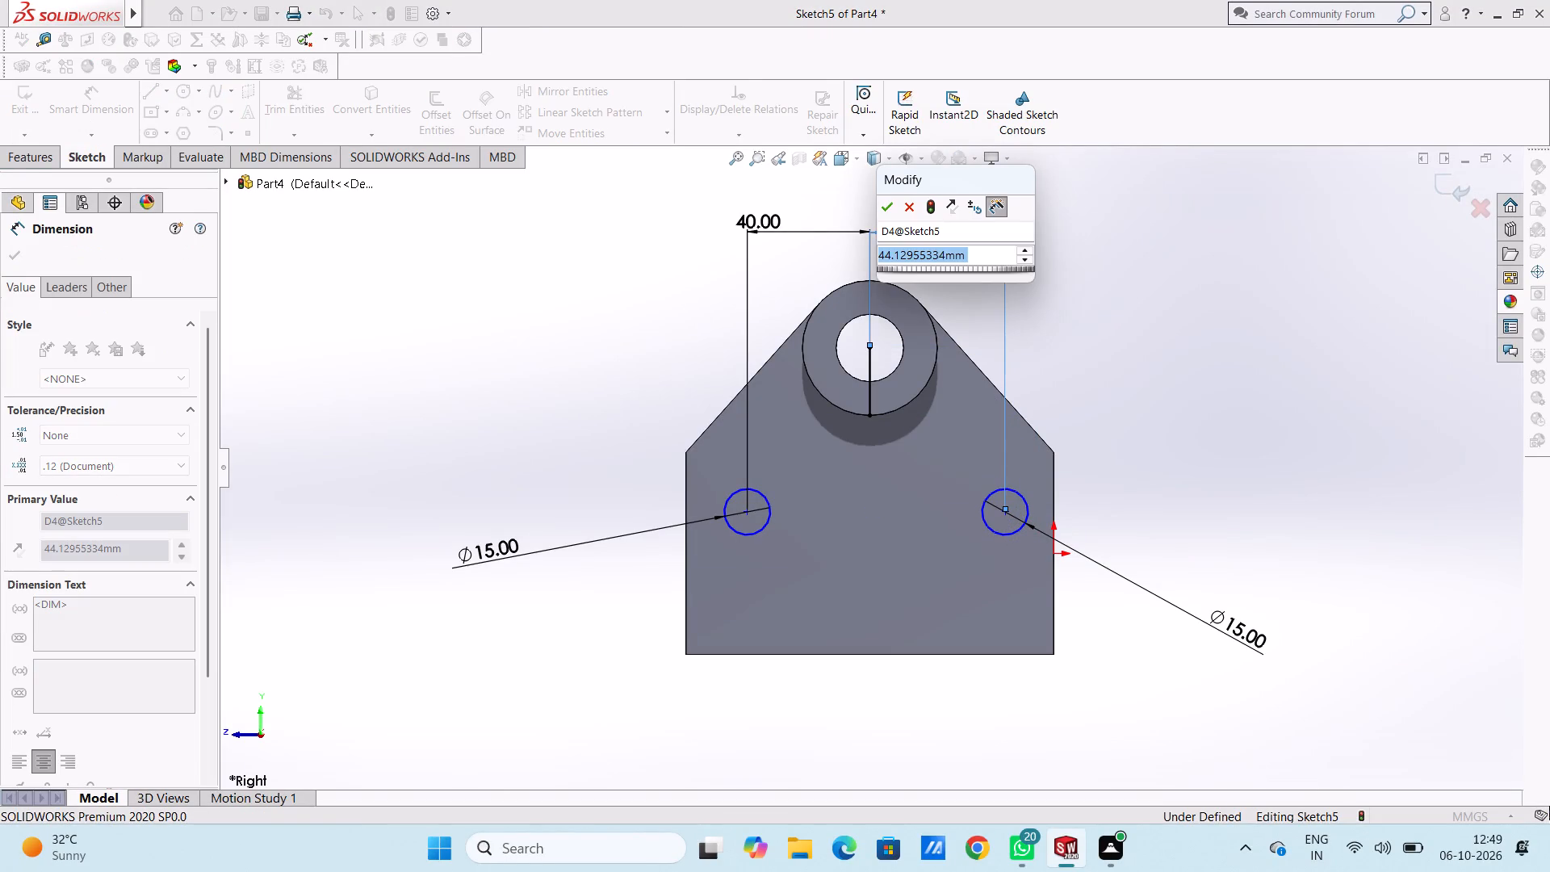
{"action": "type", "text": "40"}
{"action": "key", "text": "Return"}
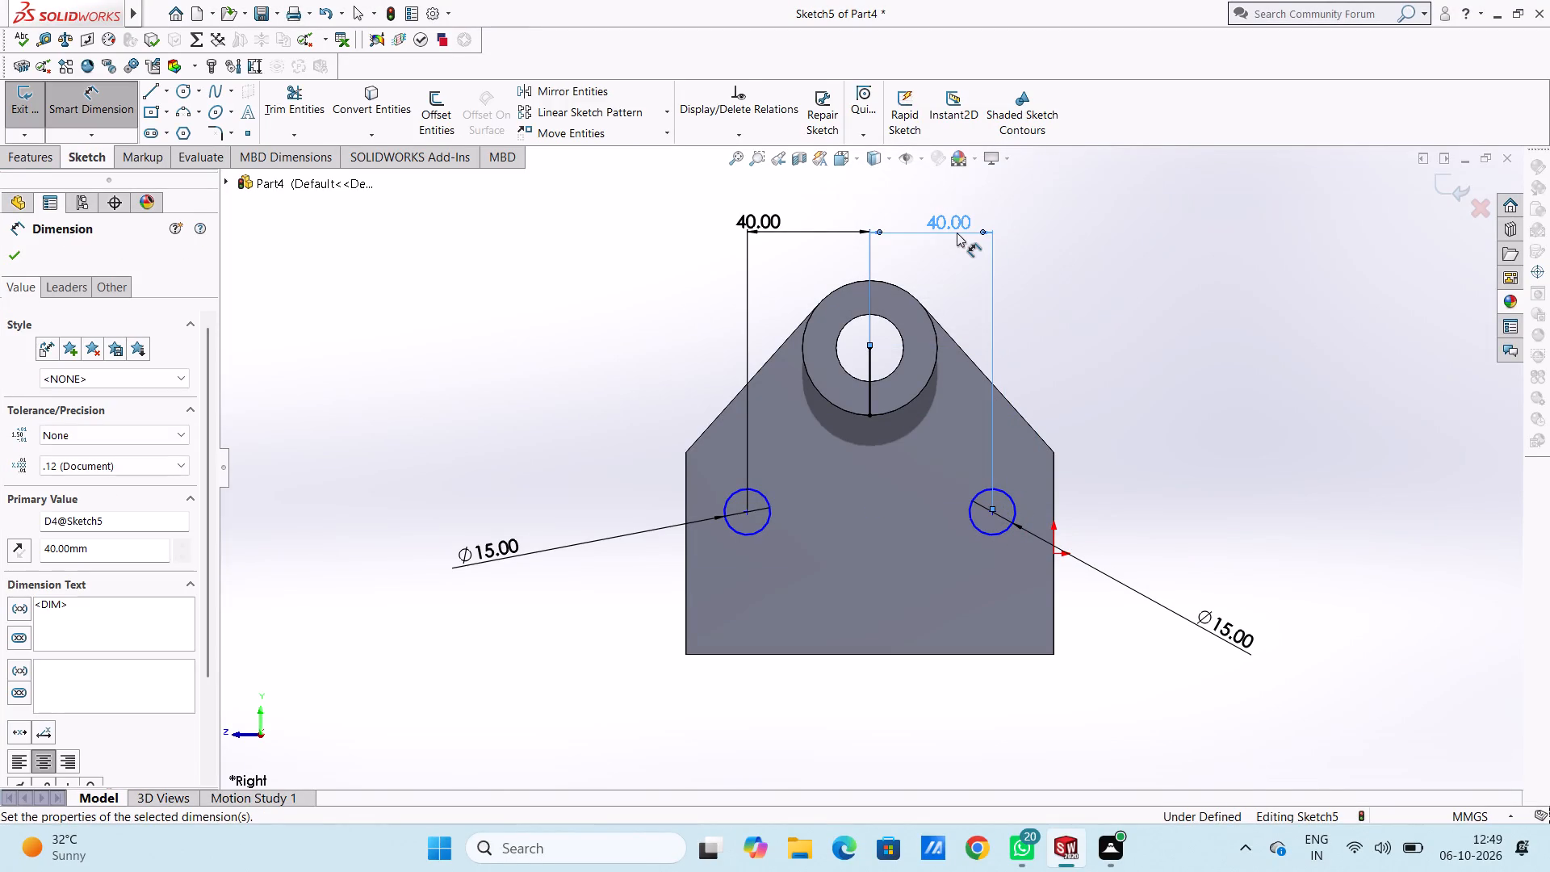
{"action": "left_click", "coordinate": [1063, 283]}
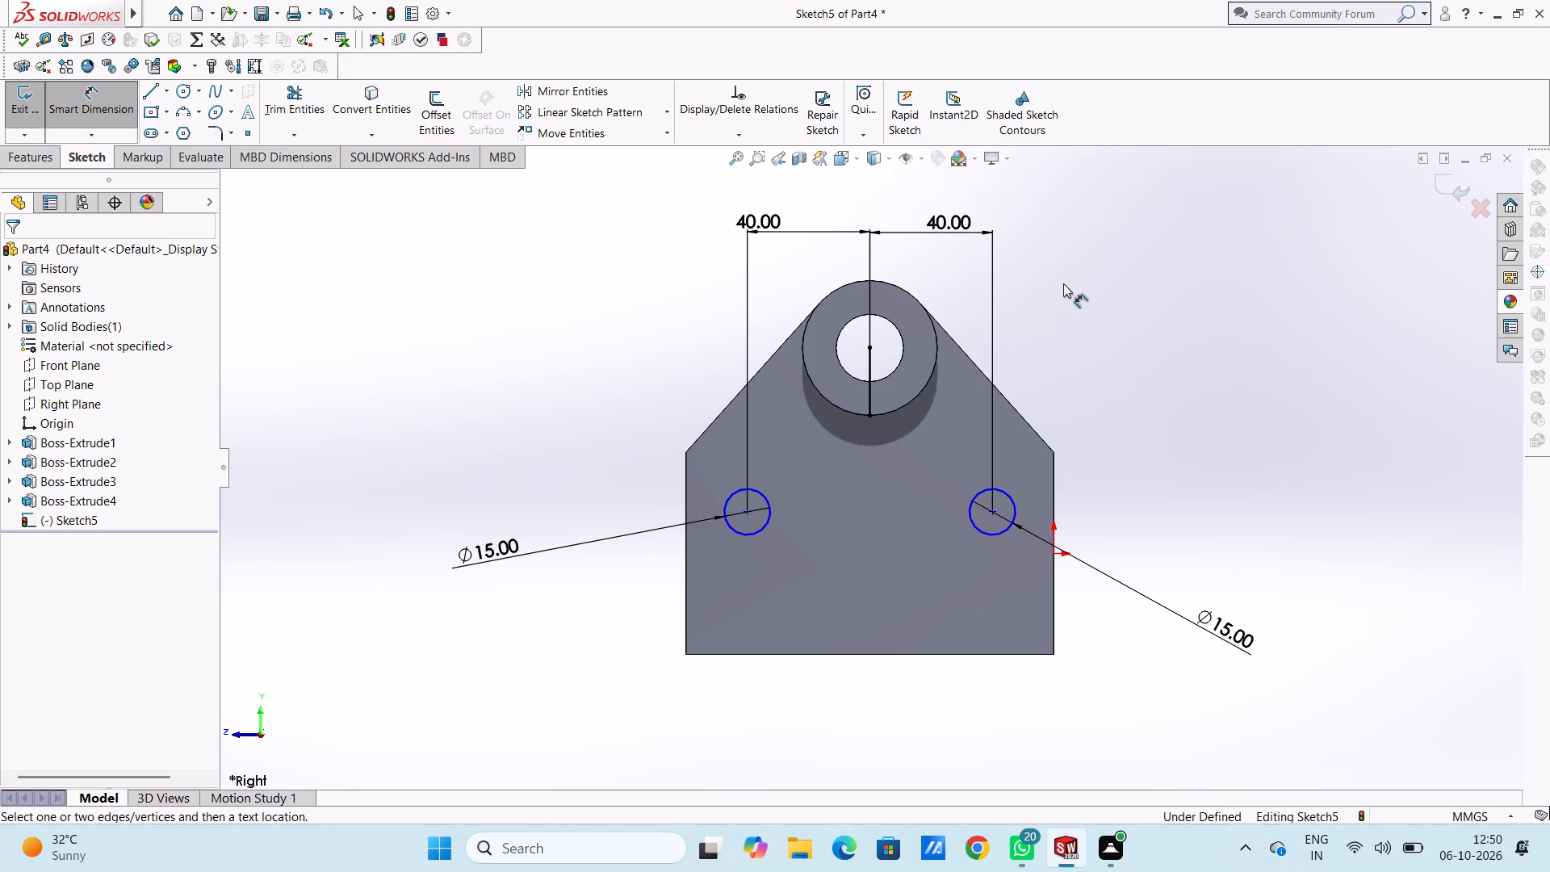
Dimension the centre of the circle farther from the origin at 44 mm above the block's bottom edge.
{"action": "left_click", "coordinate": [747, 511]}
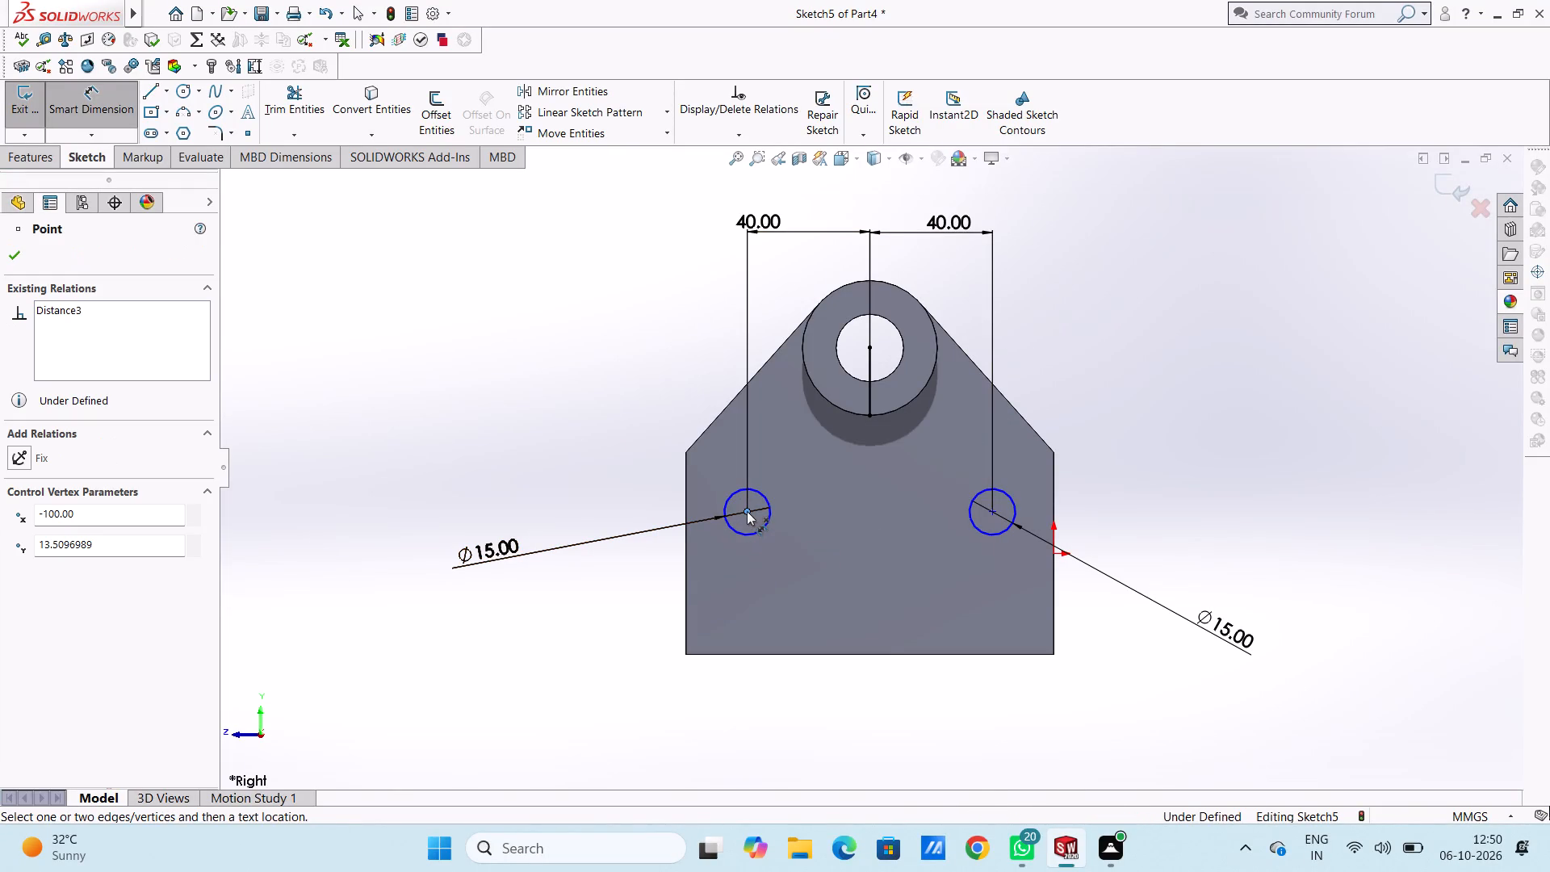
{"action": "left_click", "coordinate": [815, 655]}
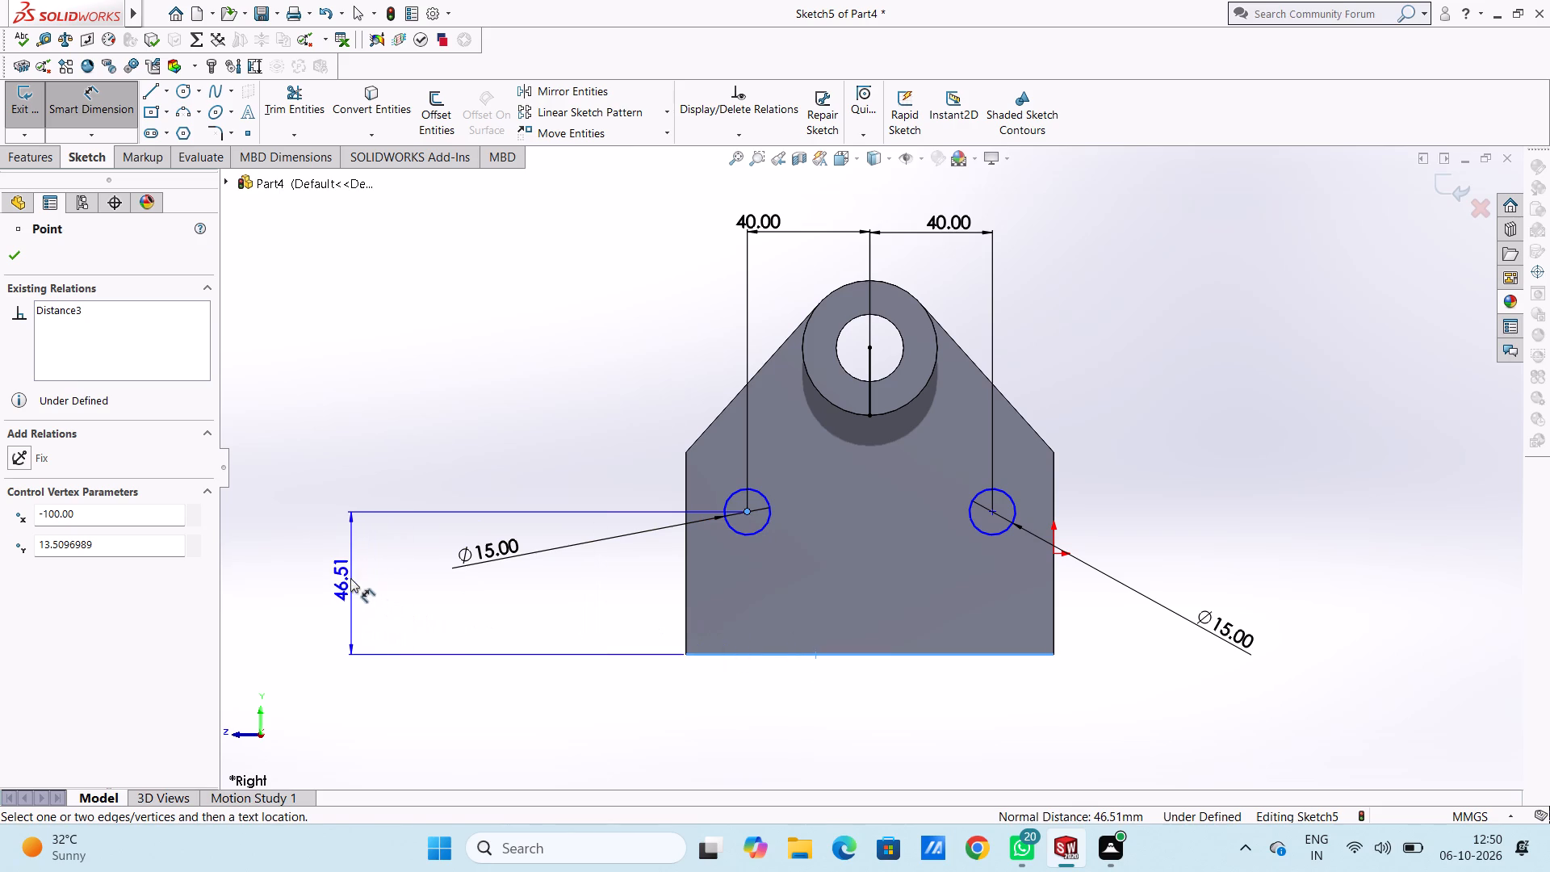
{"action": "left_click", "coordinate": [350, 578]}
{"action": "type", "text": "44"}
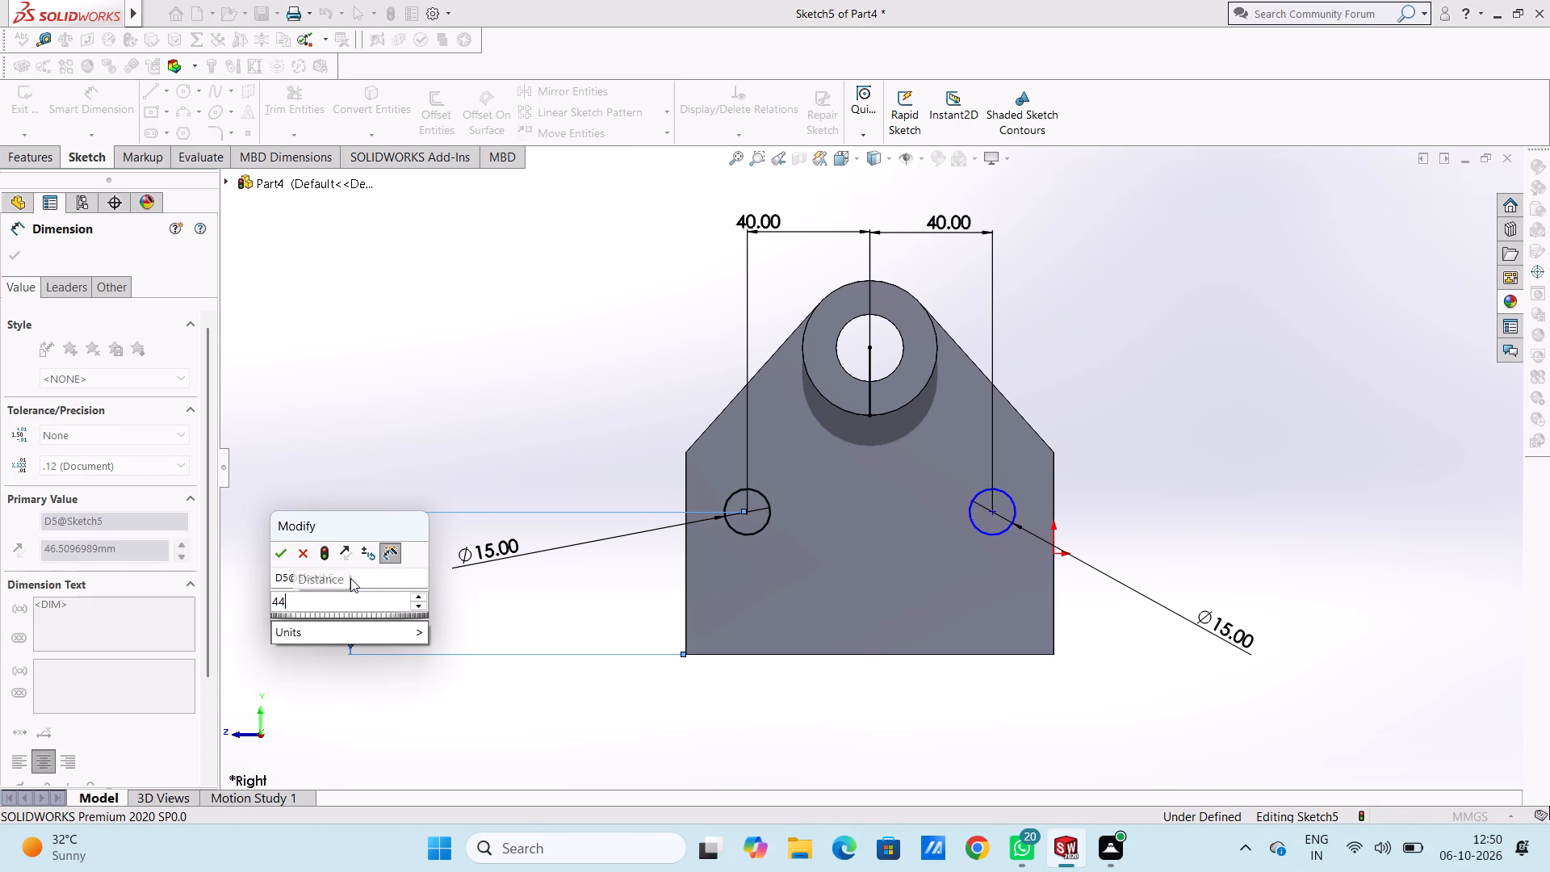
{"action": "key", "text": "Return"}
{"action": "left_click", "coordinate": [578, 426]}
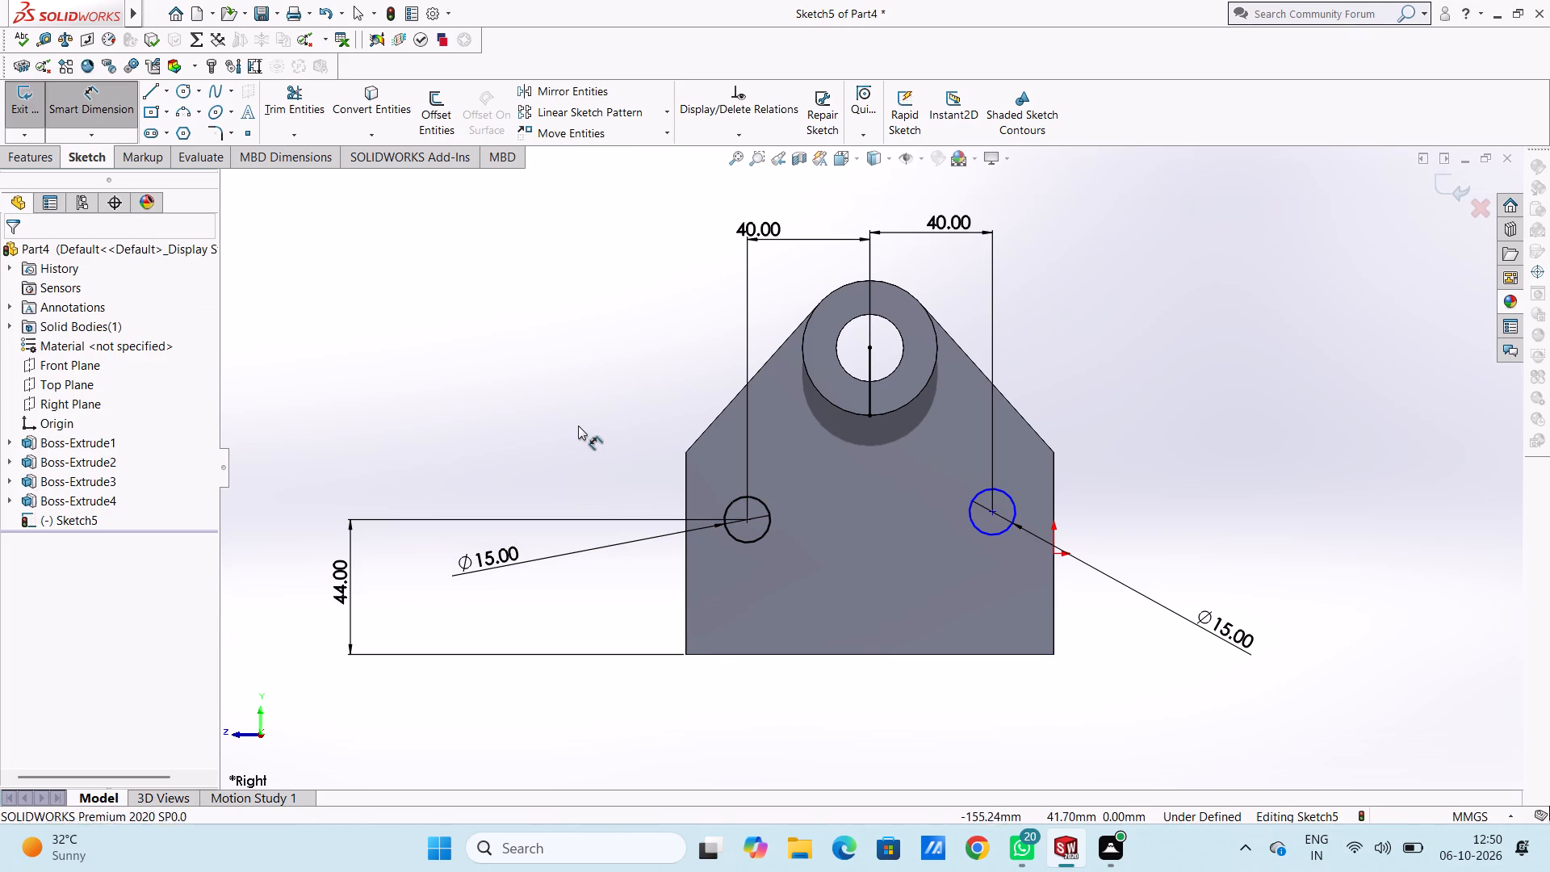
Dimension the centre of the circle nearer the origin at 44 mm above the block's bottom edge.
{"action": "left_click", "coordinate": [991, 509]}
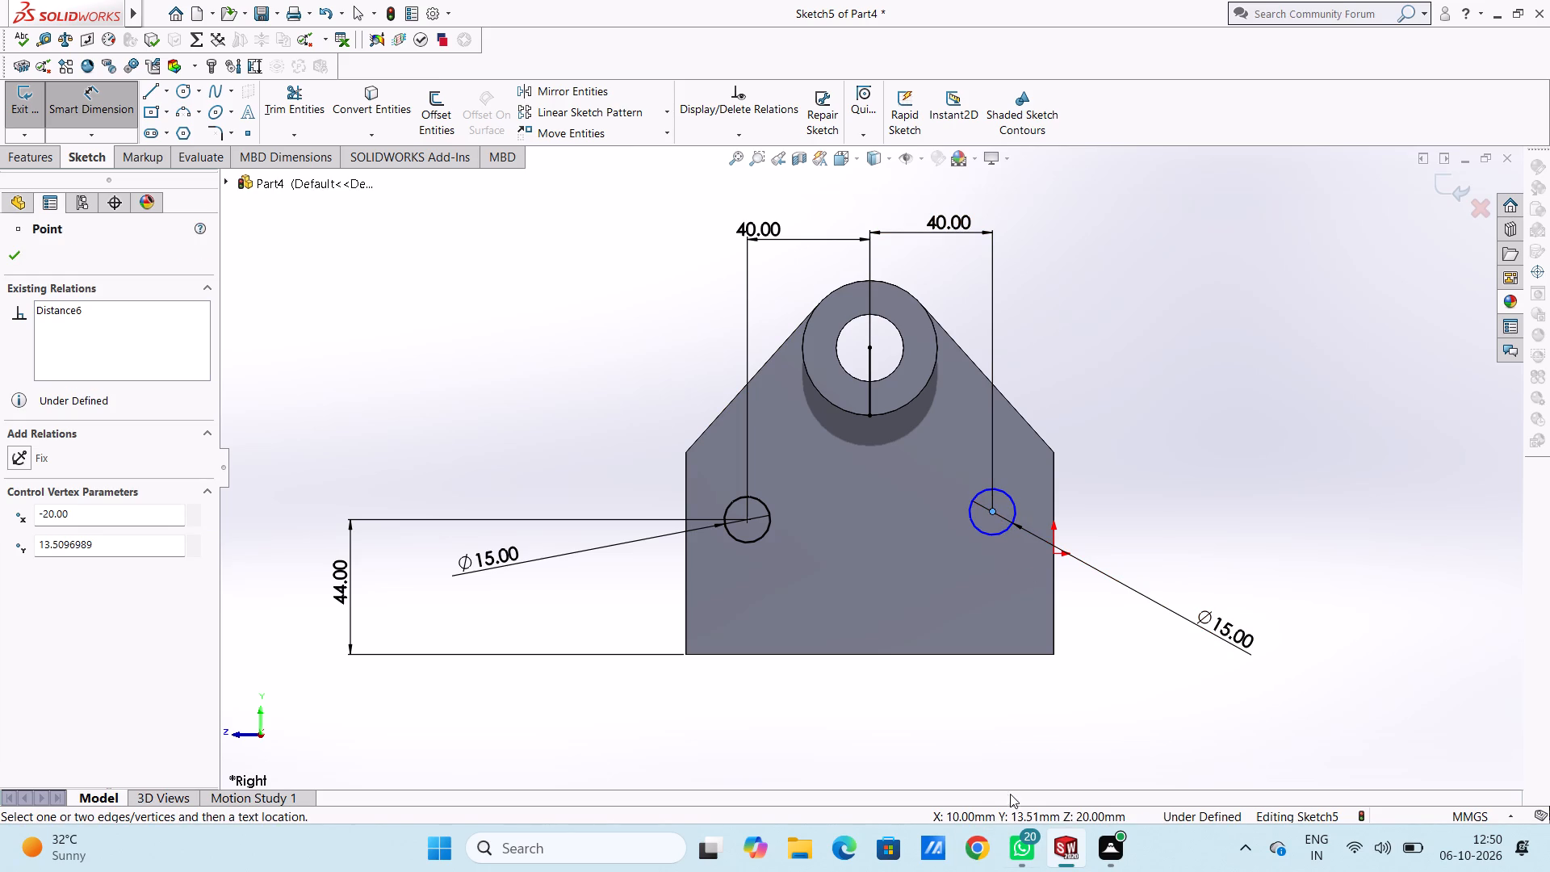
{"action": "left_click", "coordinate": [1018, 655]}
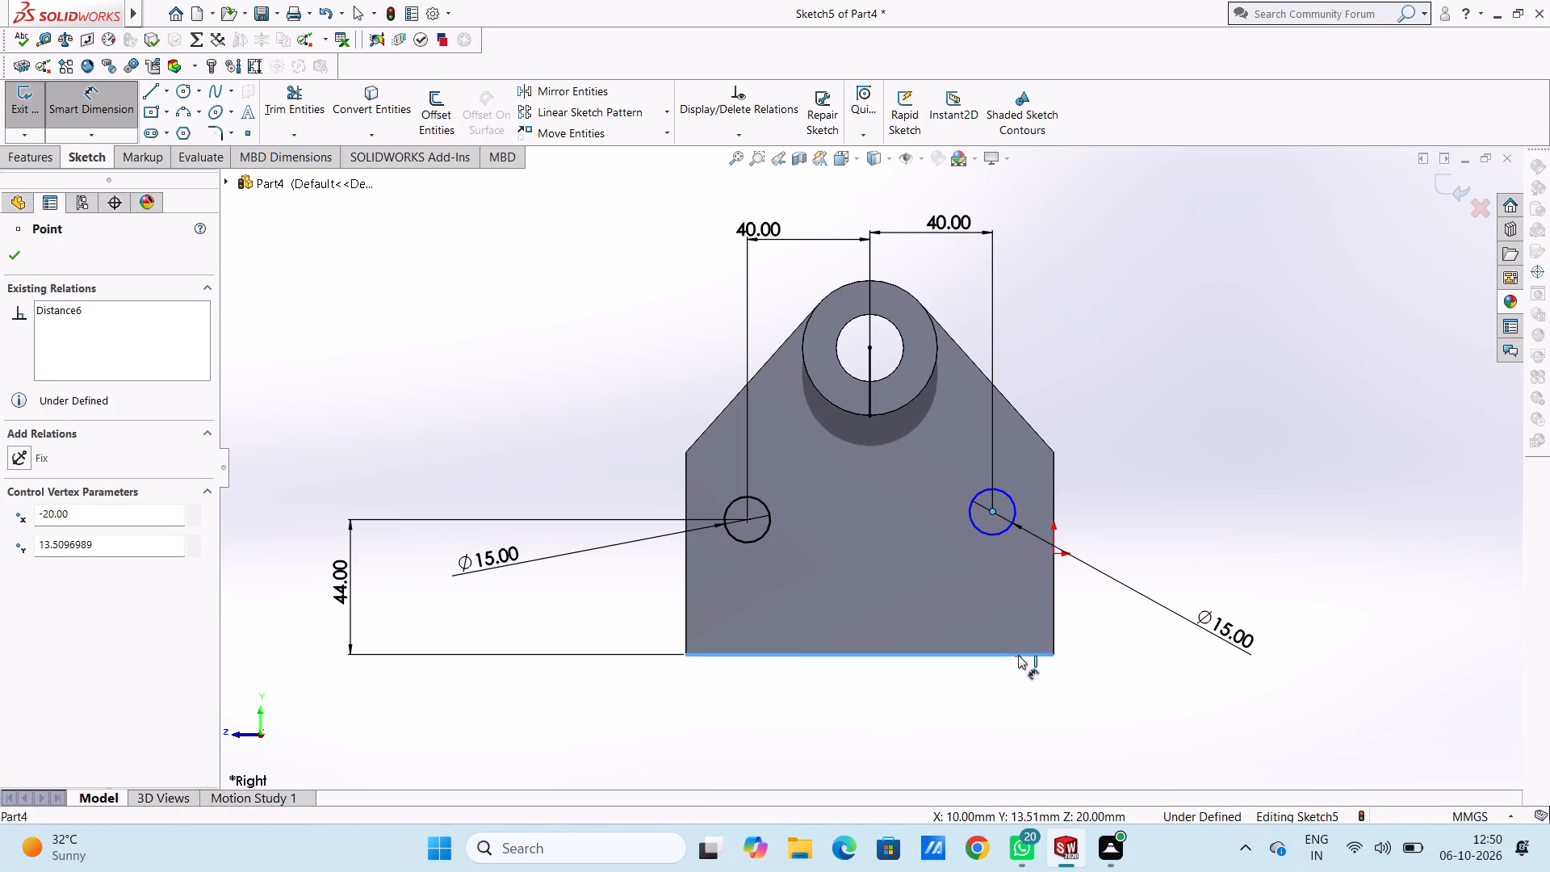
{"action": "left_click", "coordinate": [1422, 603]}
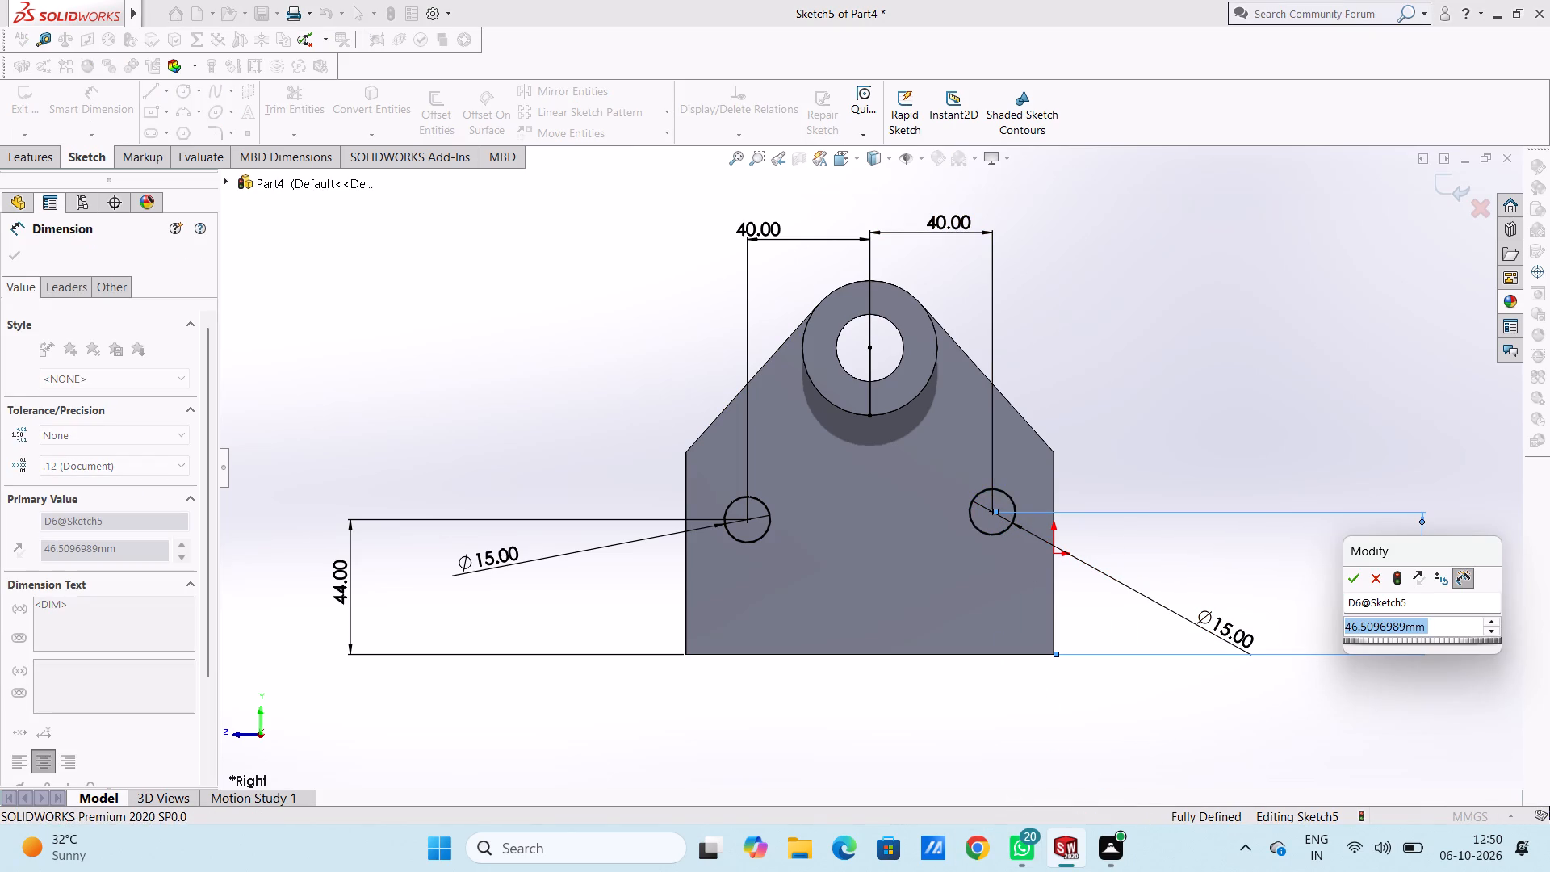
{"action": "type", "text": "44"}
{"action": "key", "text": "Return"}
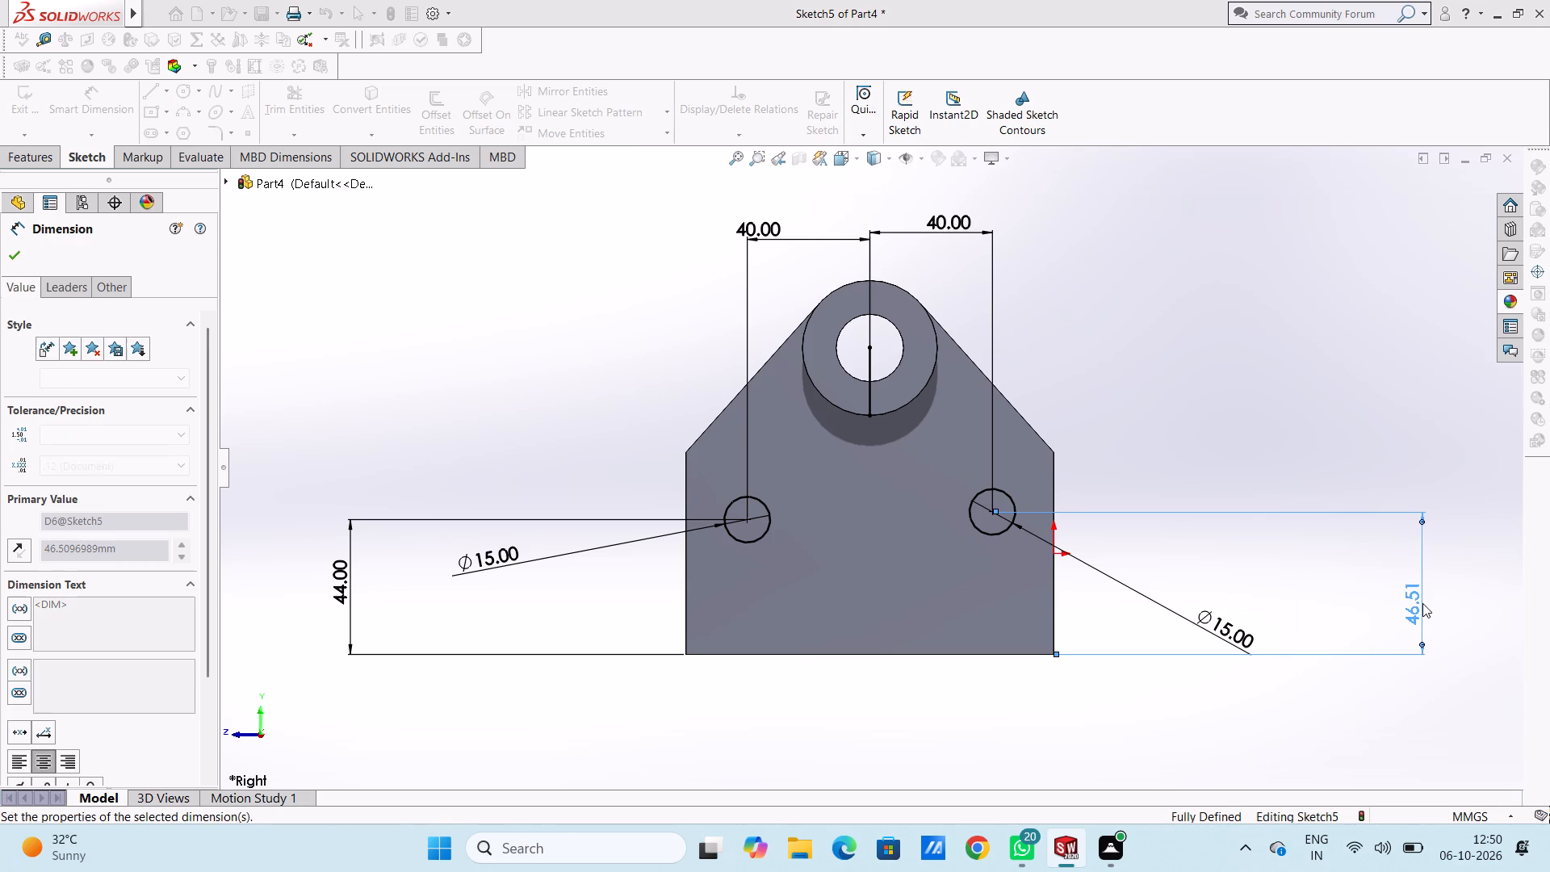
{"action": "left_click", "coordinate": [1326, 424]}
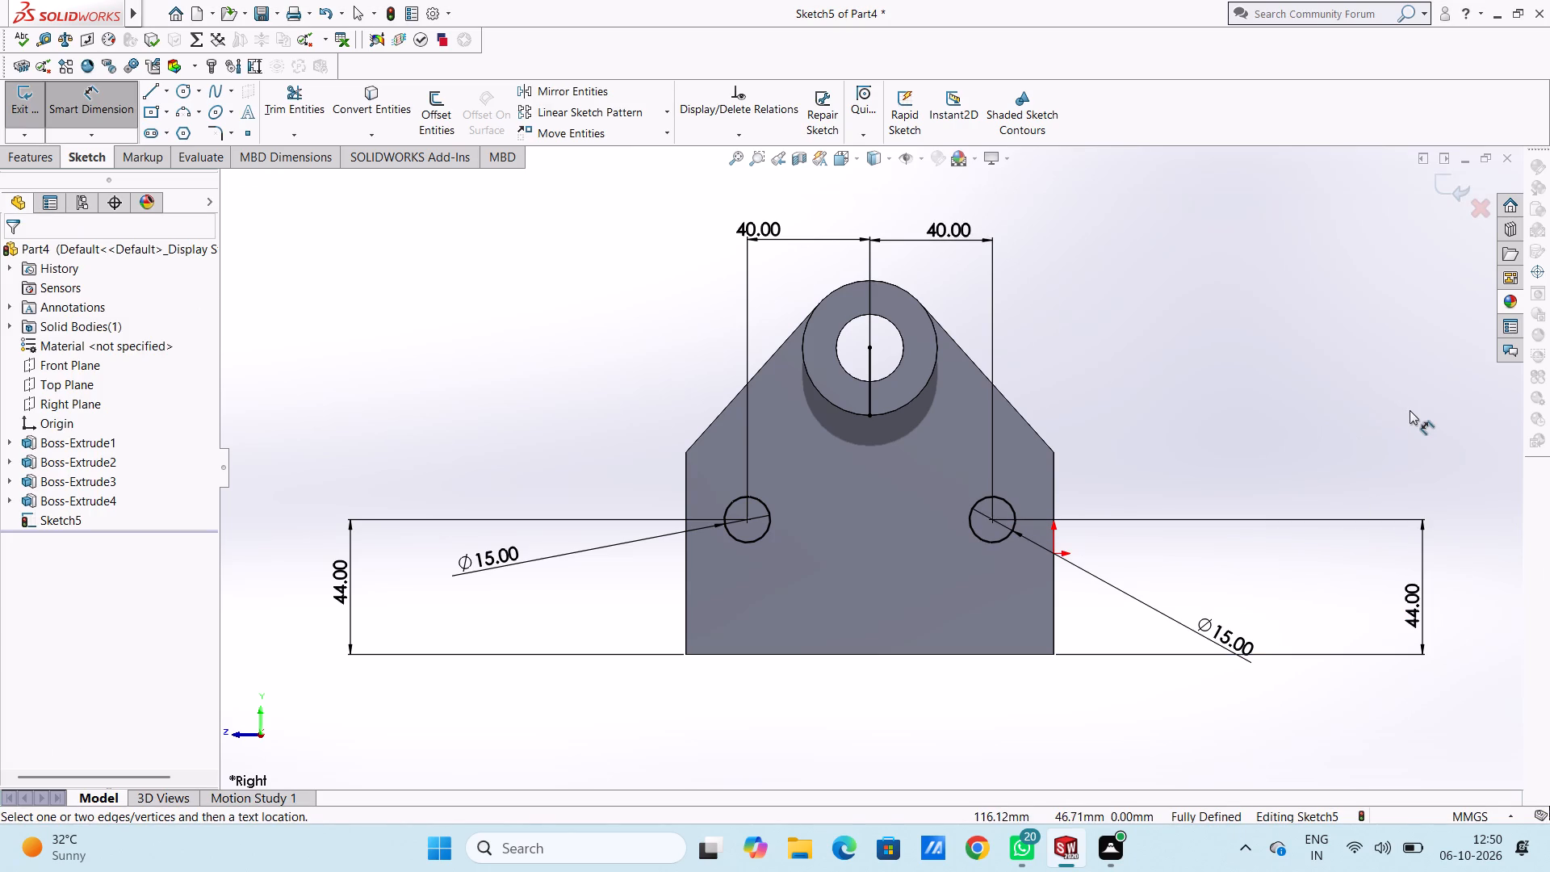
Cut-extrude the two 15 mm circle regions into the block with a blind depth of 30 mm.
{"action": "middle_click_drag", "start_coordinate": [1391, 438], "coordinate": [1304, 527]}
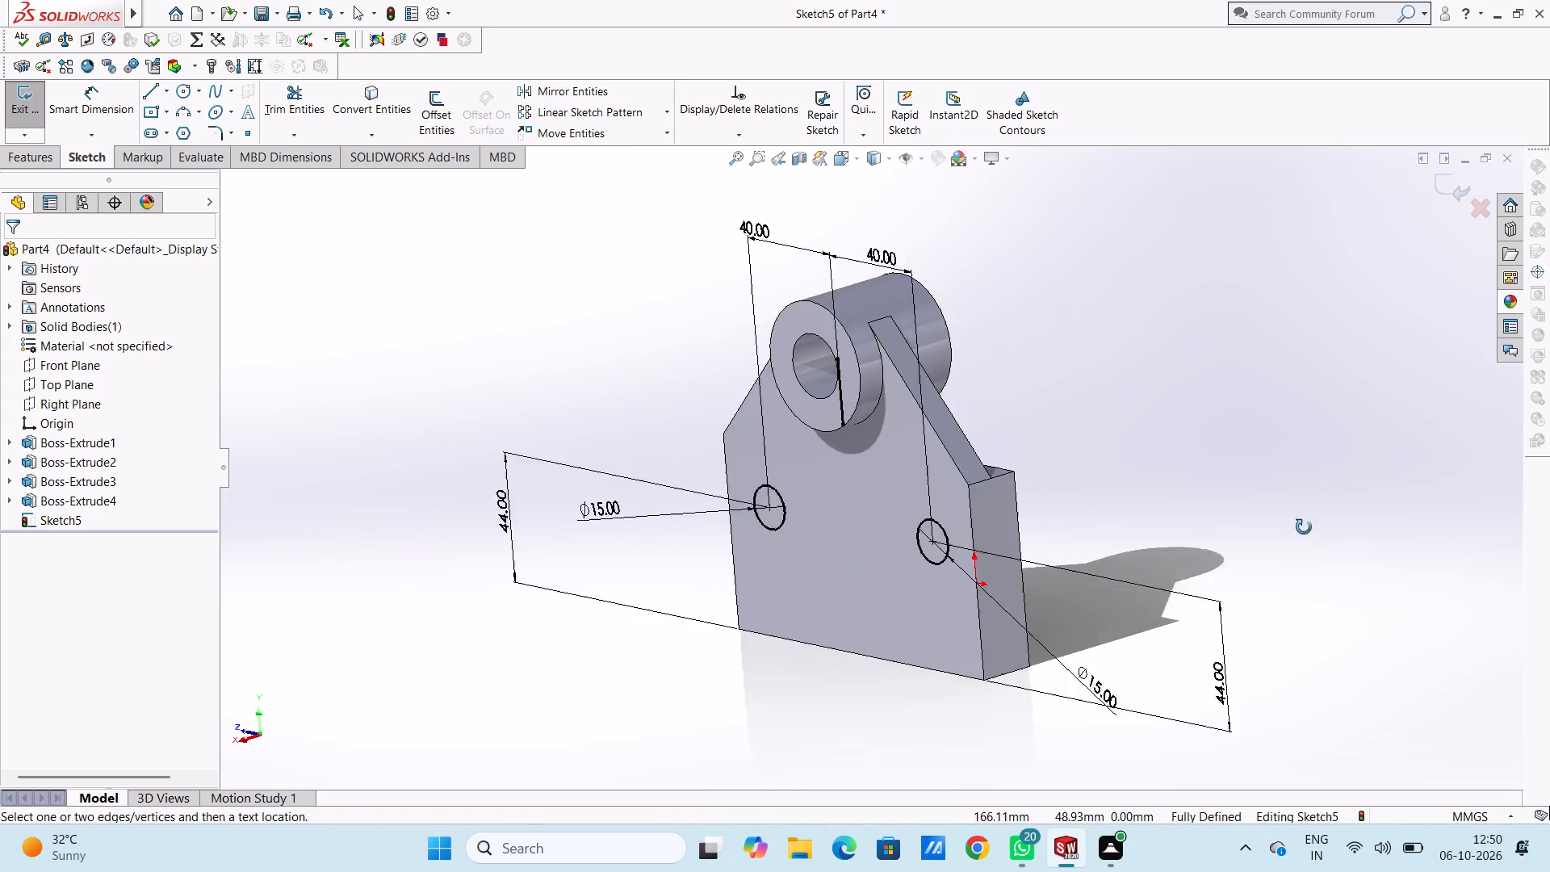
{"action": "middle_click_drag", "start_coordinate": [1304, 527], "coordinate": [1296, 516]}
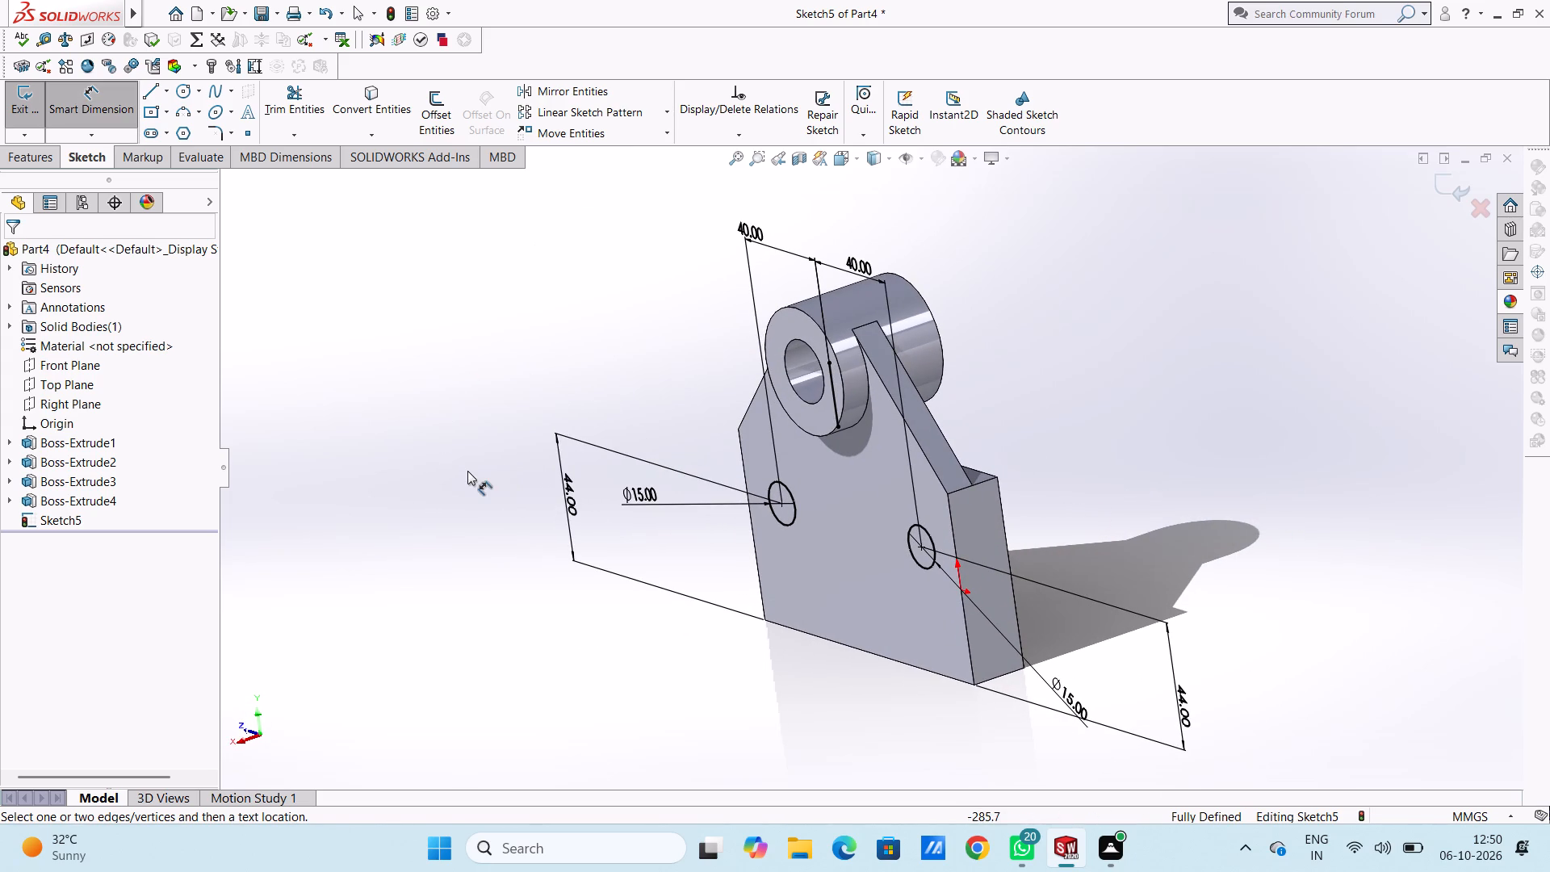
{"action": "left_click", "coordinate": [102, 105]}
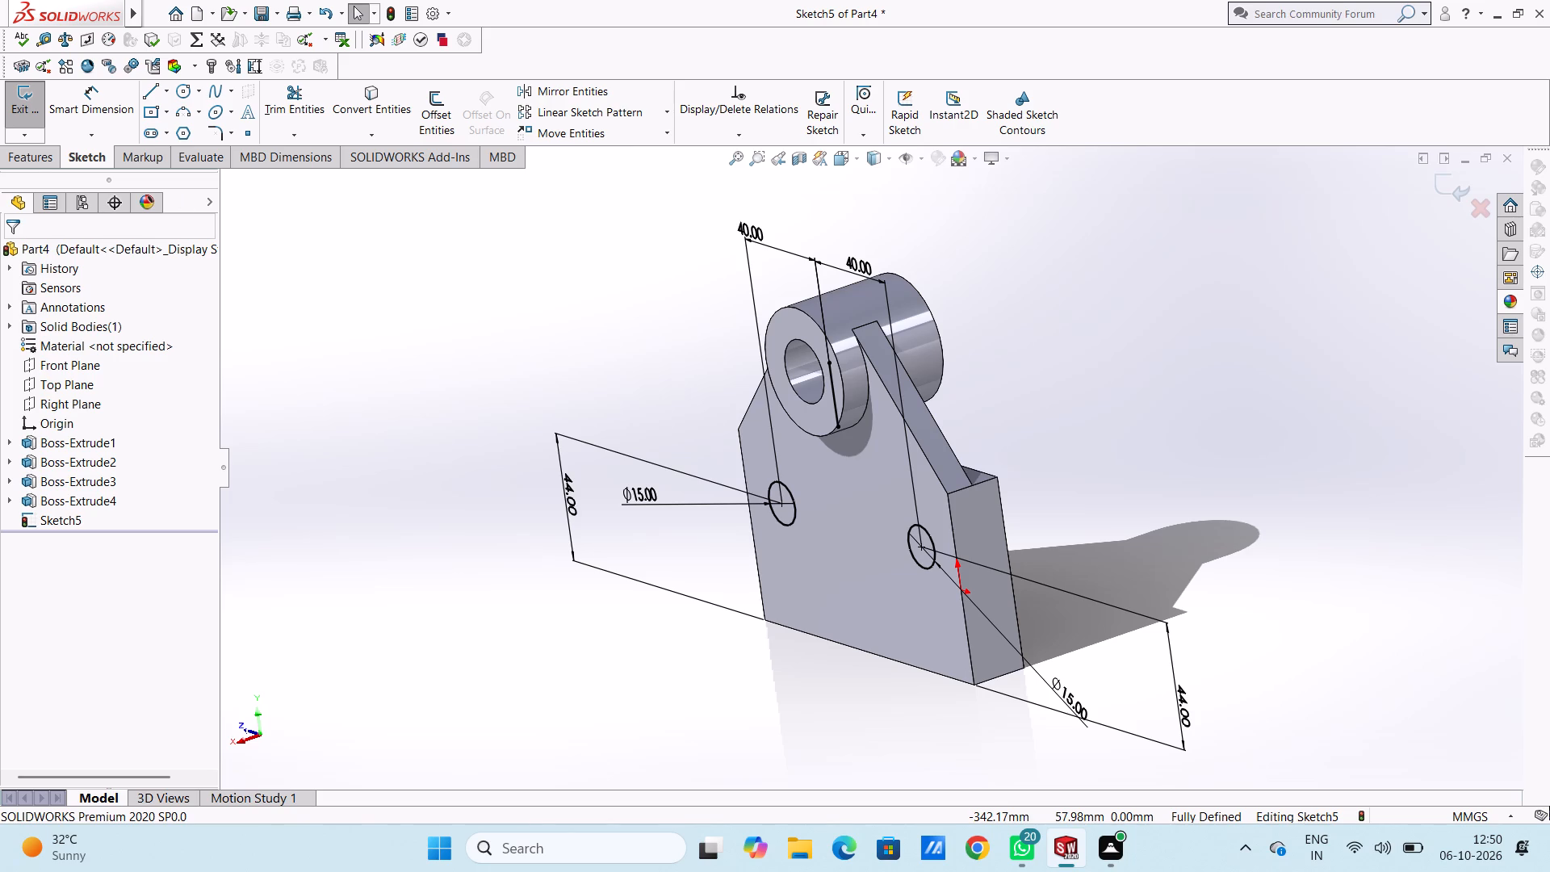
{"action": "left_click", "coordinate": [29, 161]}
{"action": "left_click", "coordinate": [270, 109]}
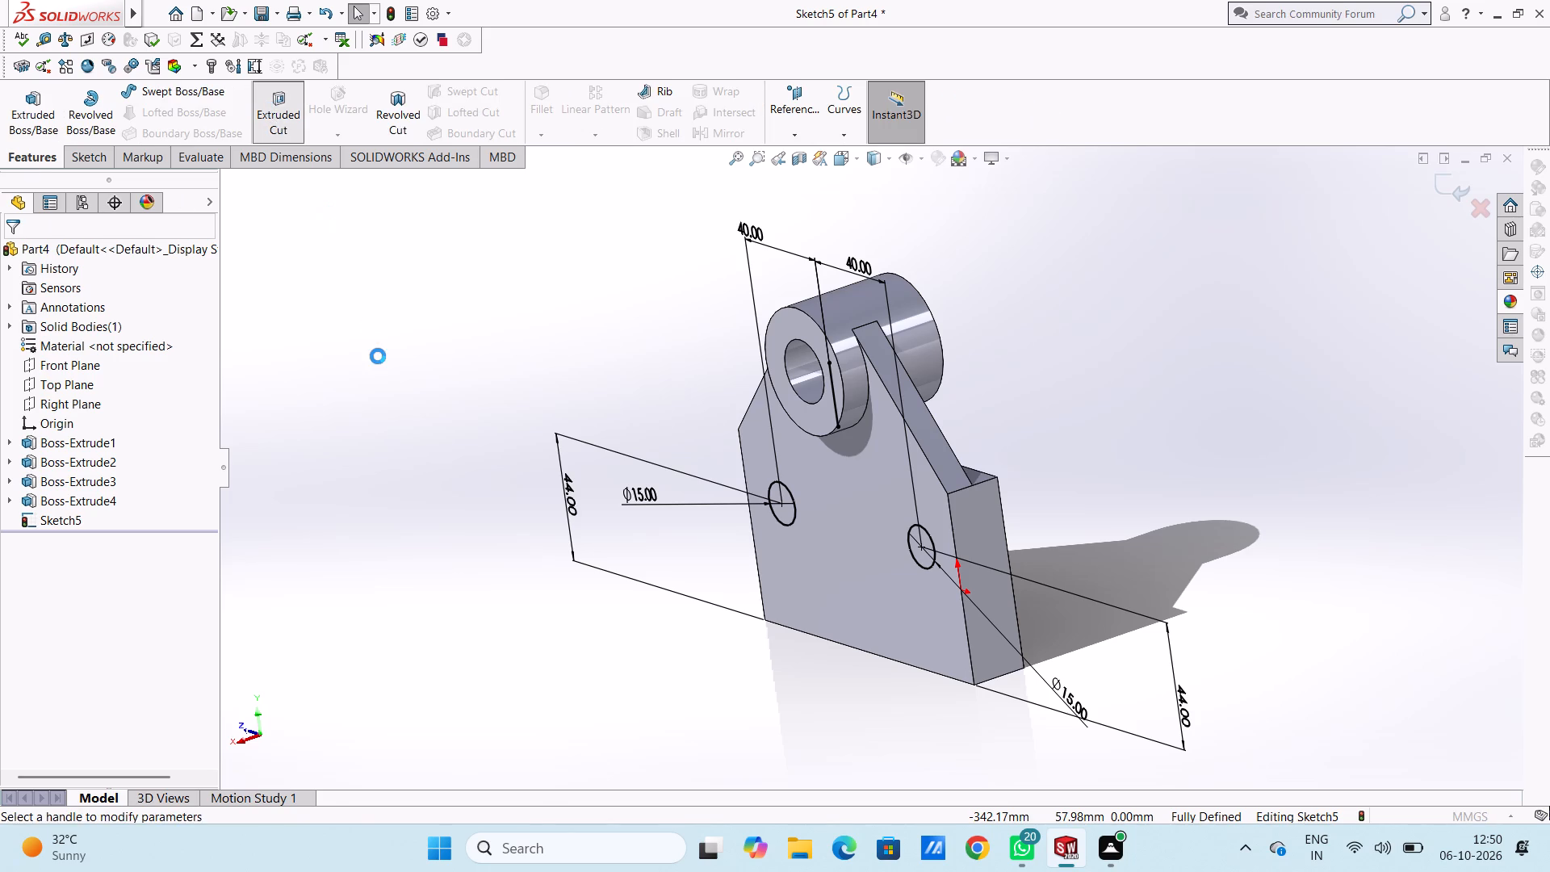
{"action": "left_click", "coordinate": [785, 513]}
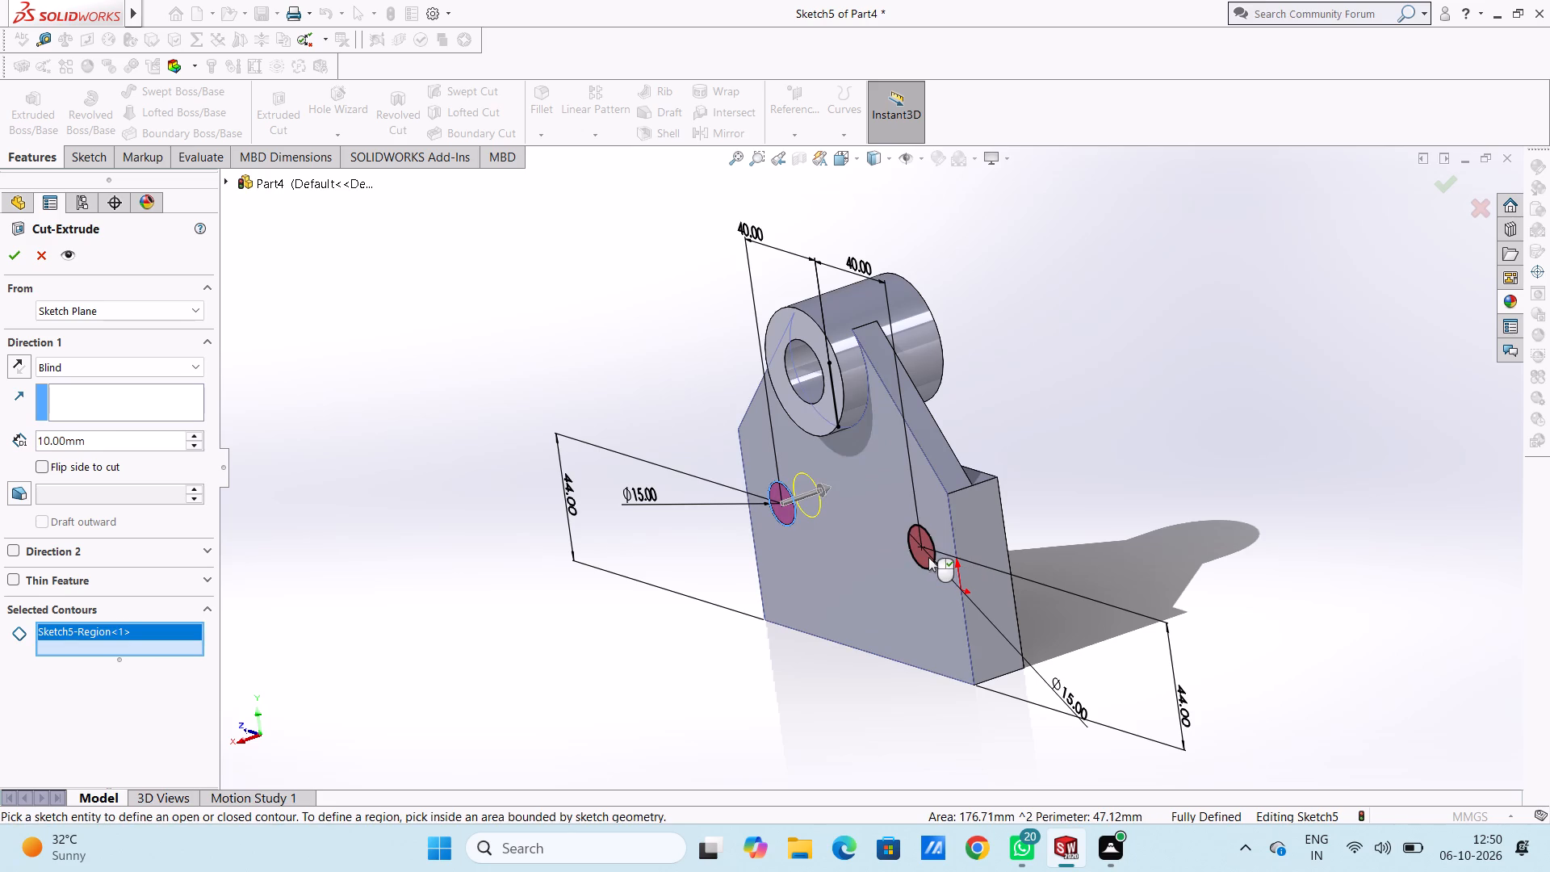
{"action": "left_click", "coordinate": [928, 557]}
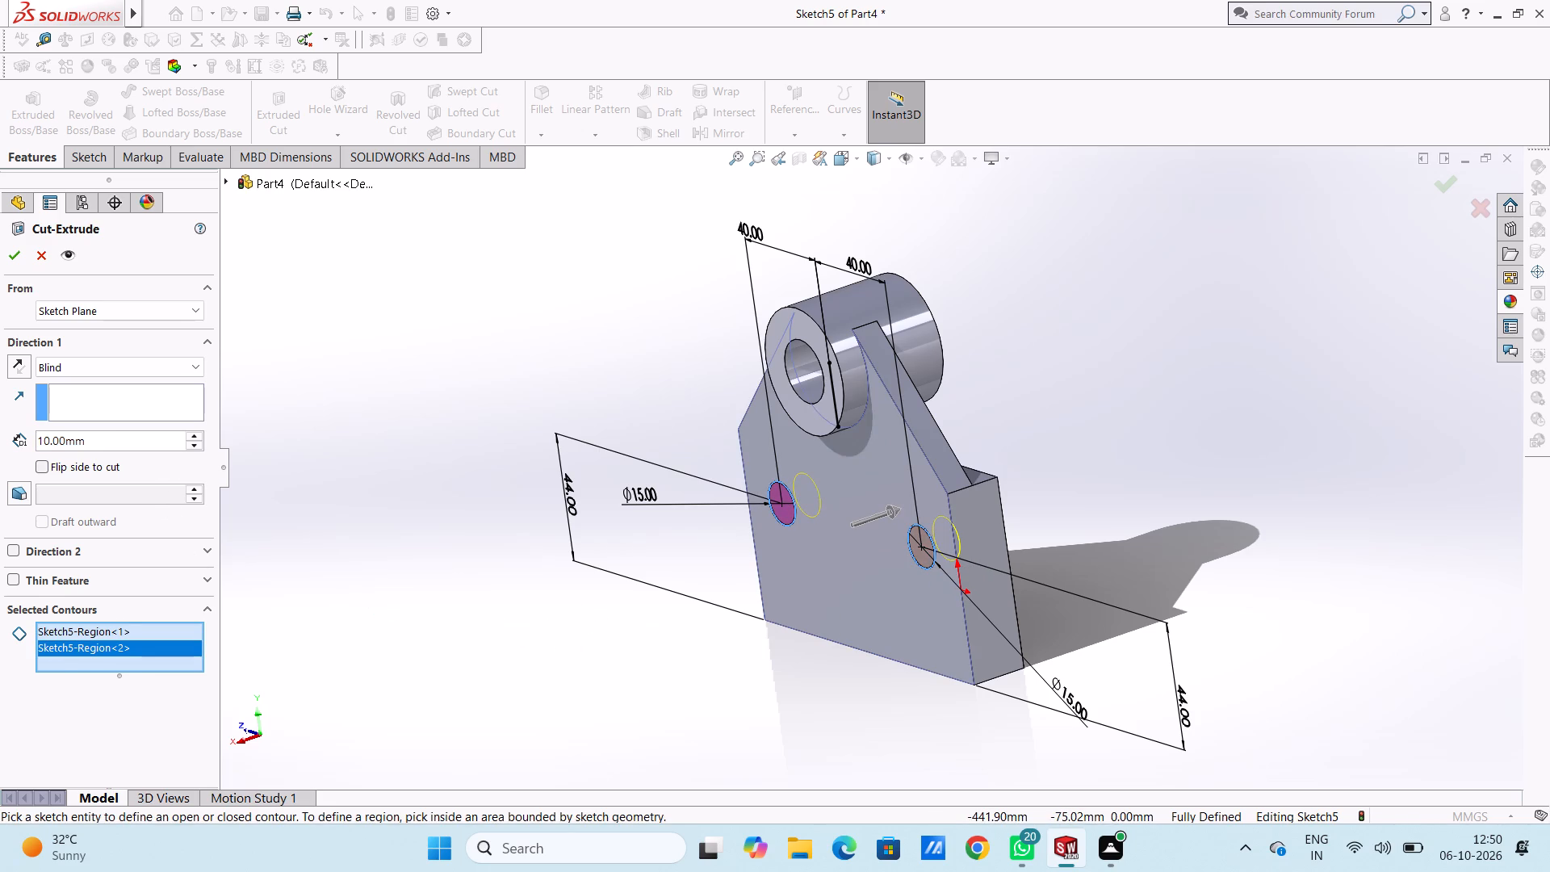
{"action": "double_click", "coordinate": [161, 442]}
{"action": "type", "text": "30"}
{"action": "key", "text": "Return"}
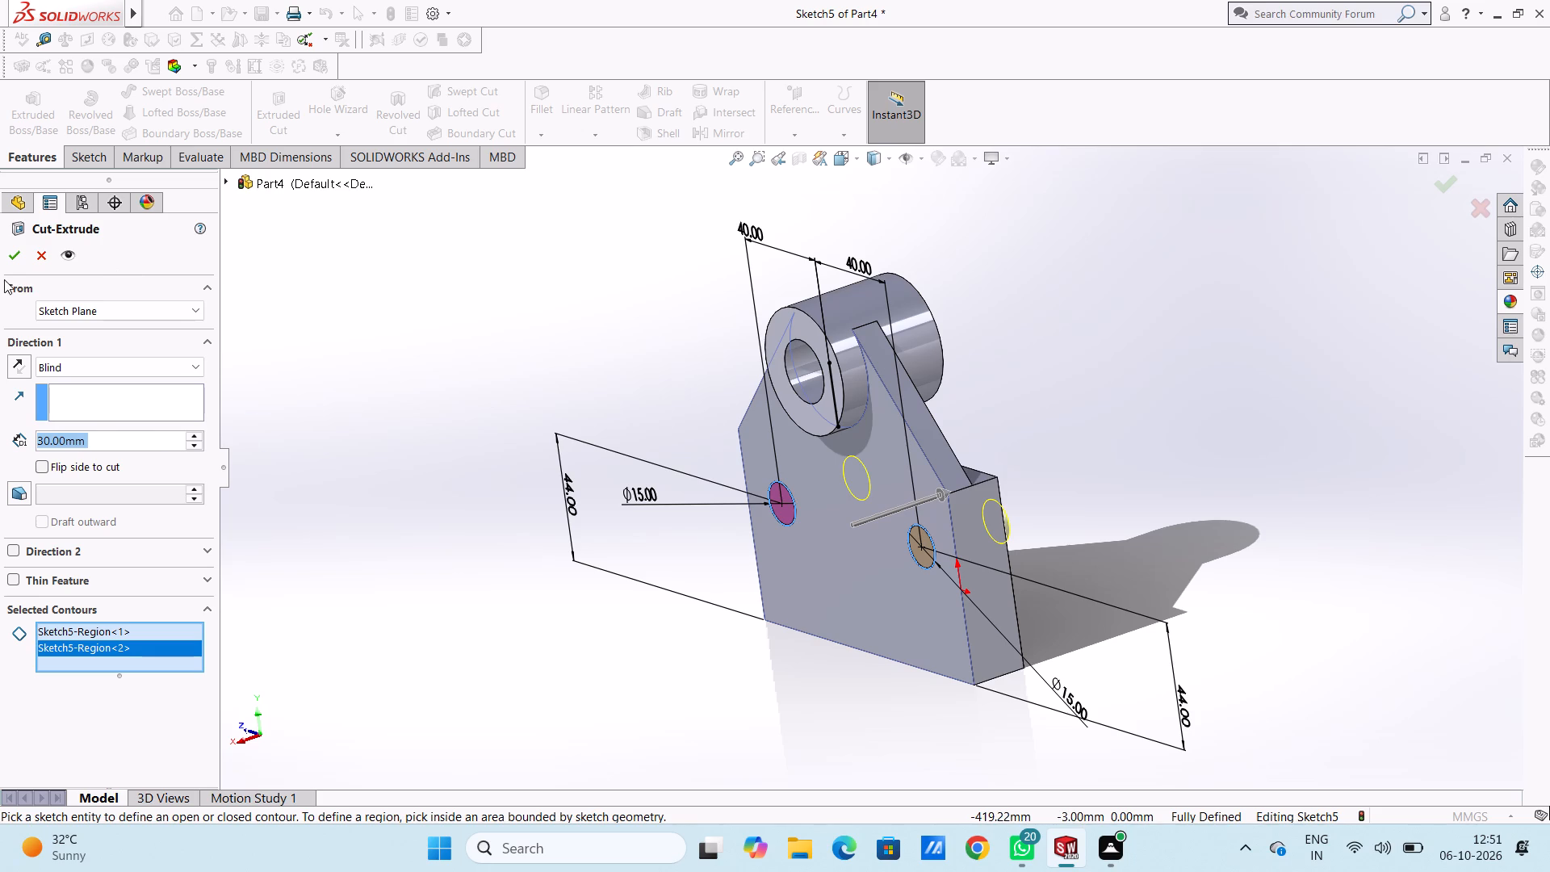
{"action": "left_click", "coordinate": [11, 259]}
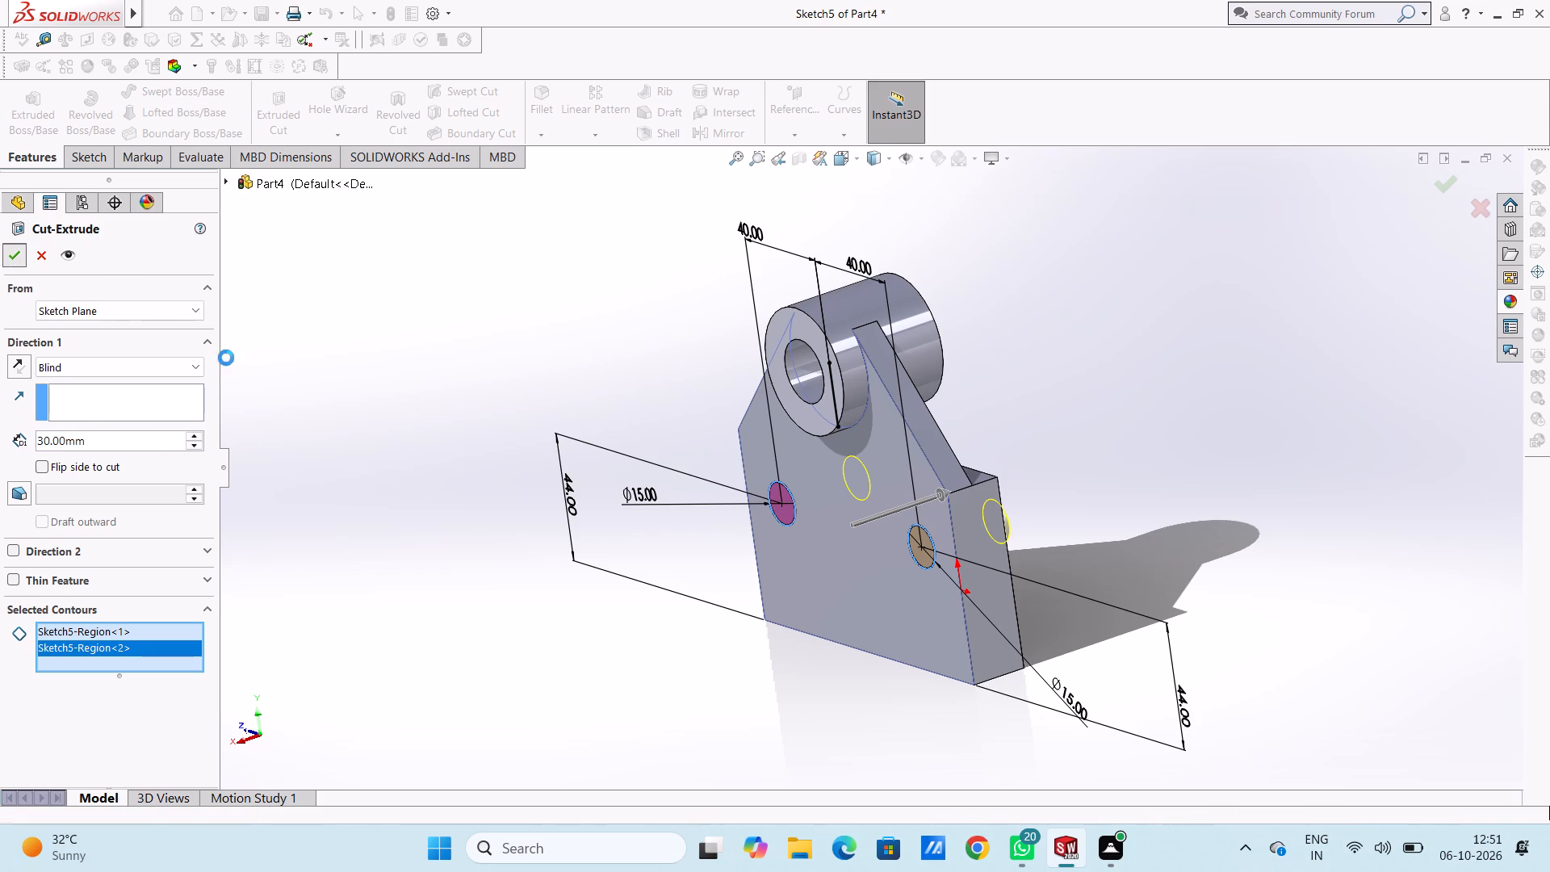
{"action": "left_click", "coordinate": [283, 371]}
Examine the part from several sides, checking the two holes, the lug and the ring.
{"action": "middle_click_drag", "start_coordinate": [361, 419], "coordinate": [565, 414]}
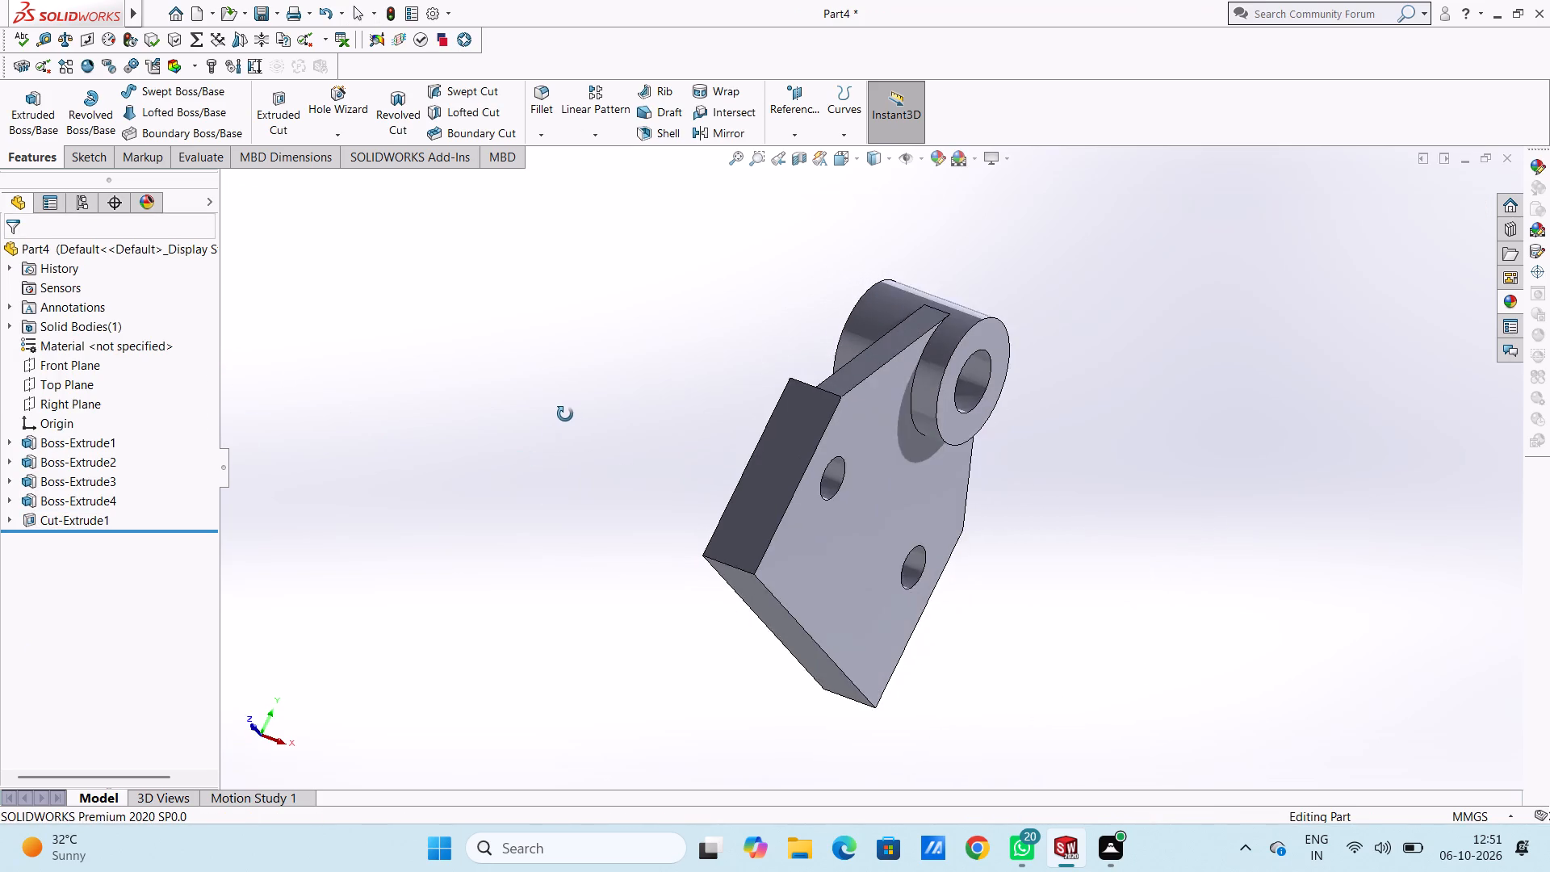
{"action": "middle_click_drag", "start_coordinate": [565, 414], "coordinate": [497, 409]}
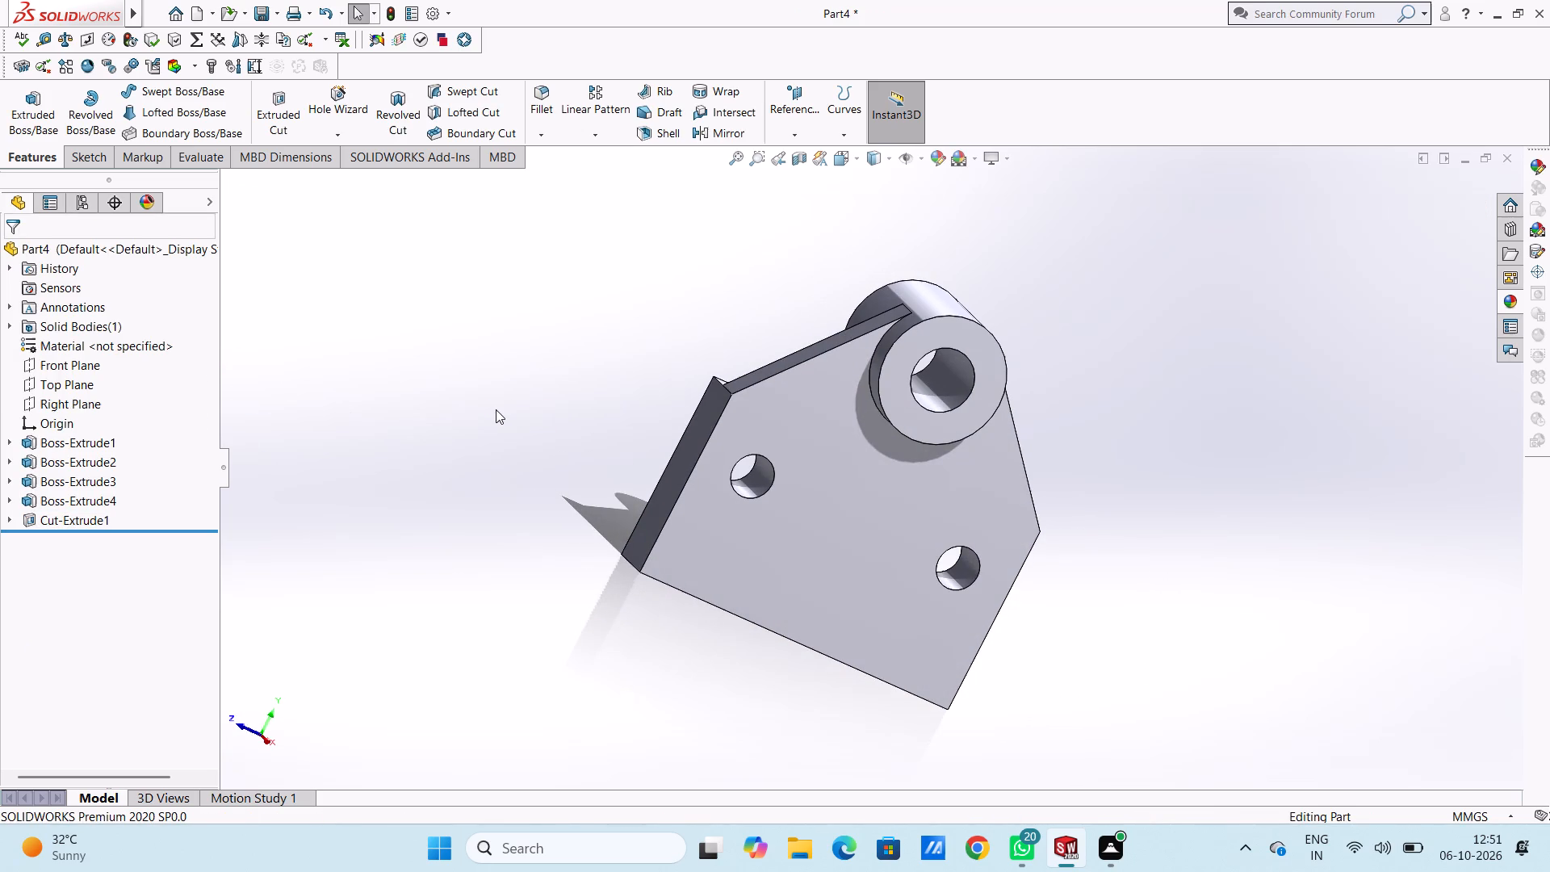
{"action": "middle_click_drag", "start_coordinate": [501, 414], "coordinate": [468, 387]}
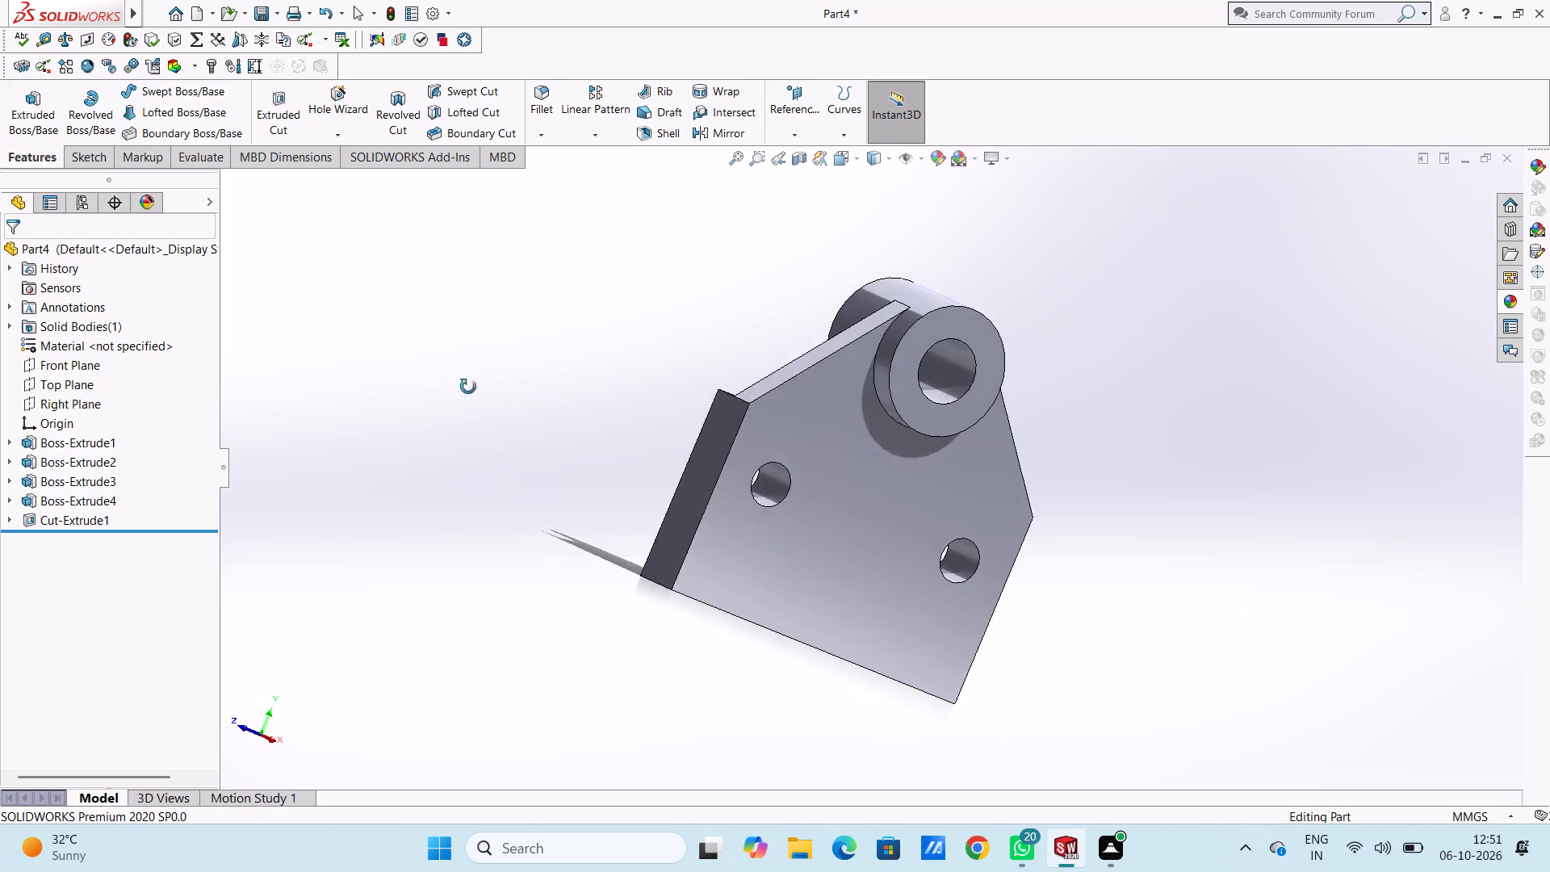
{"action": "middle_click_drag", "start_coordinate": [468, 387], "coordinate": [533, 449]}
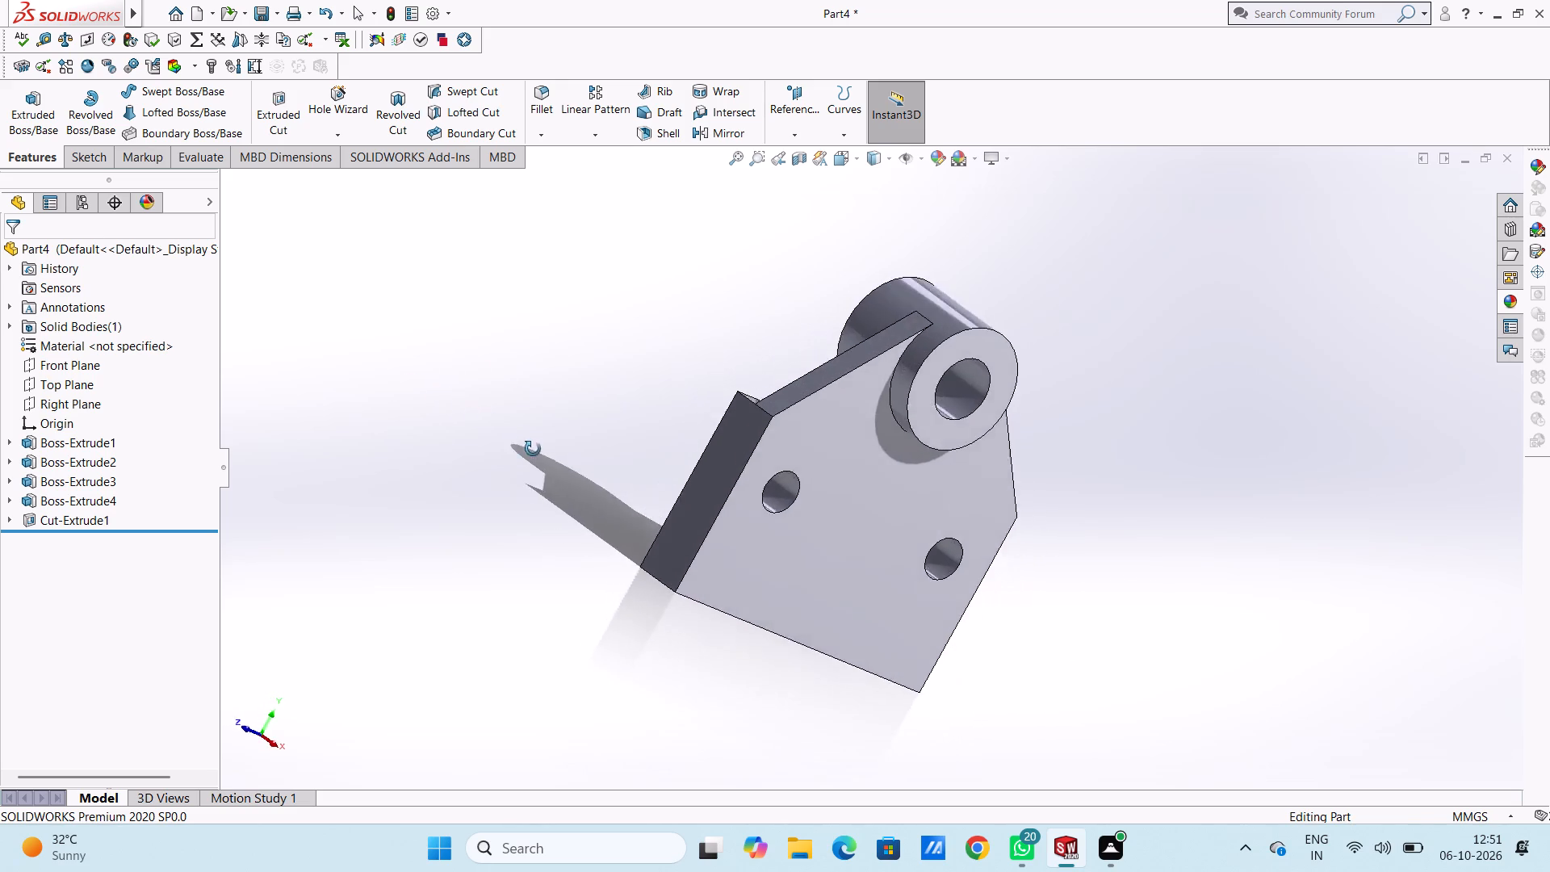
{"action": "middle_click_drag", "start_coordinate": [533, 449], "coordinate": [618, 413]}
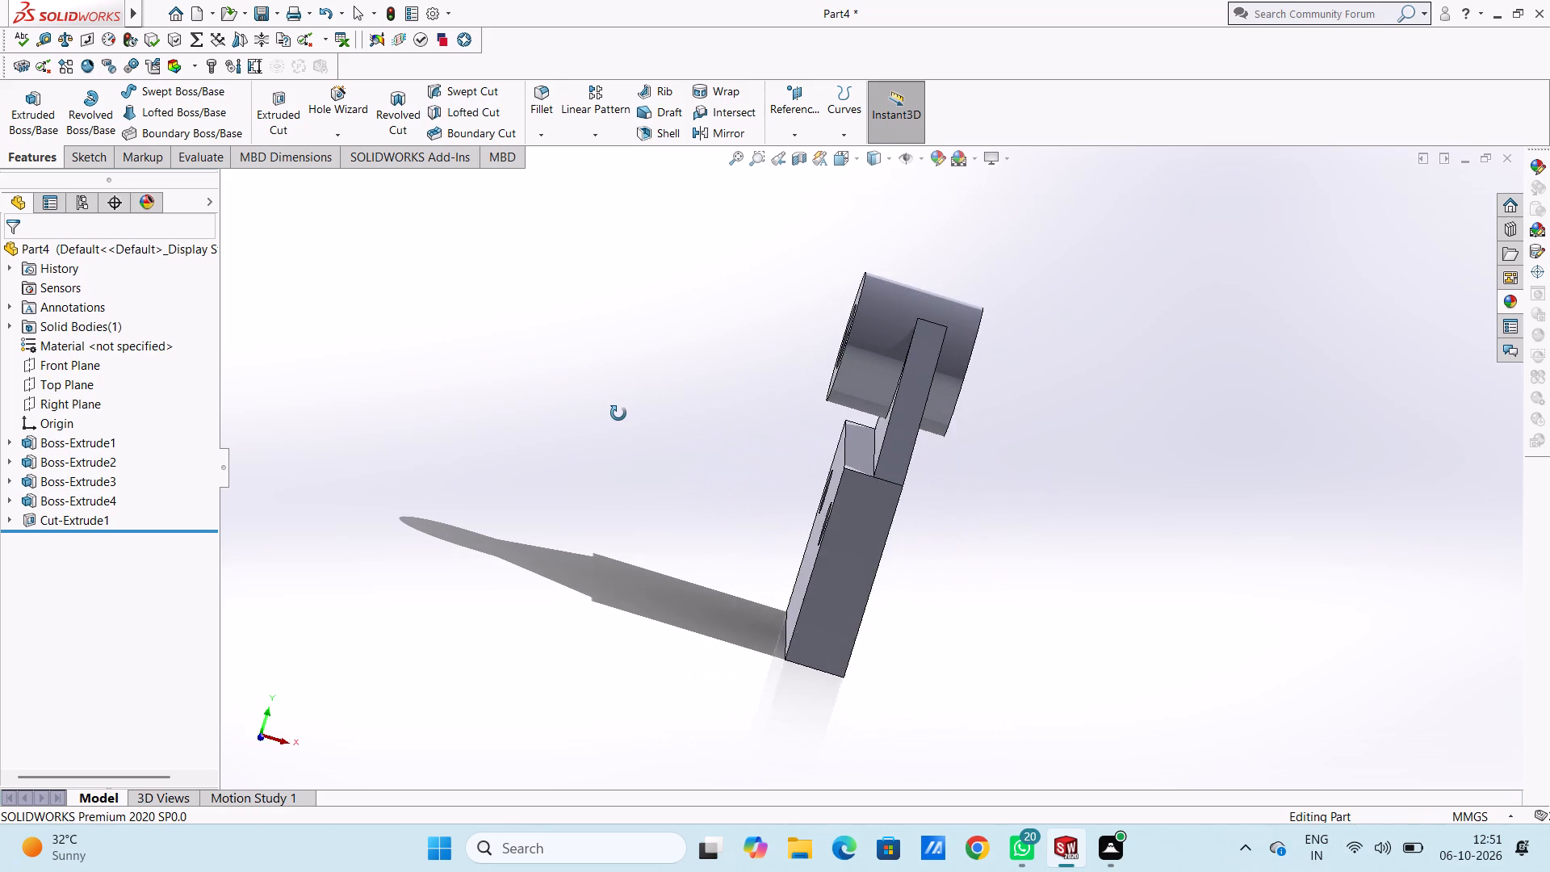
{"action": "middle_click_drag", "start_coordinate": [618, 413], "coordinate": [620, 417]}
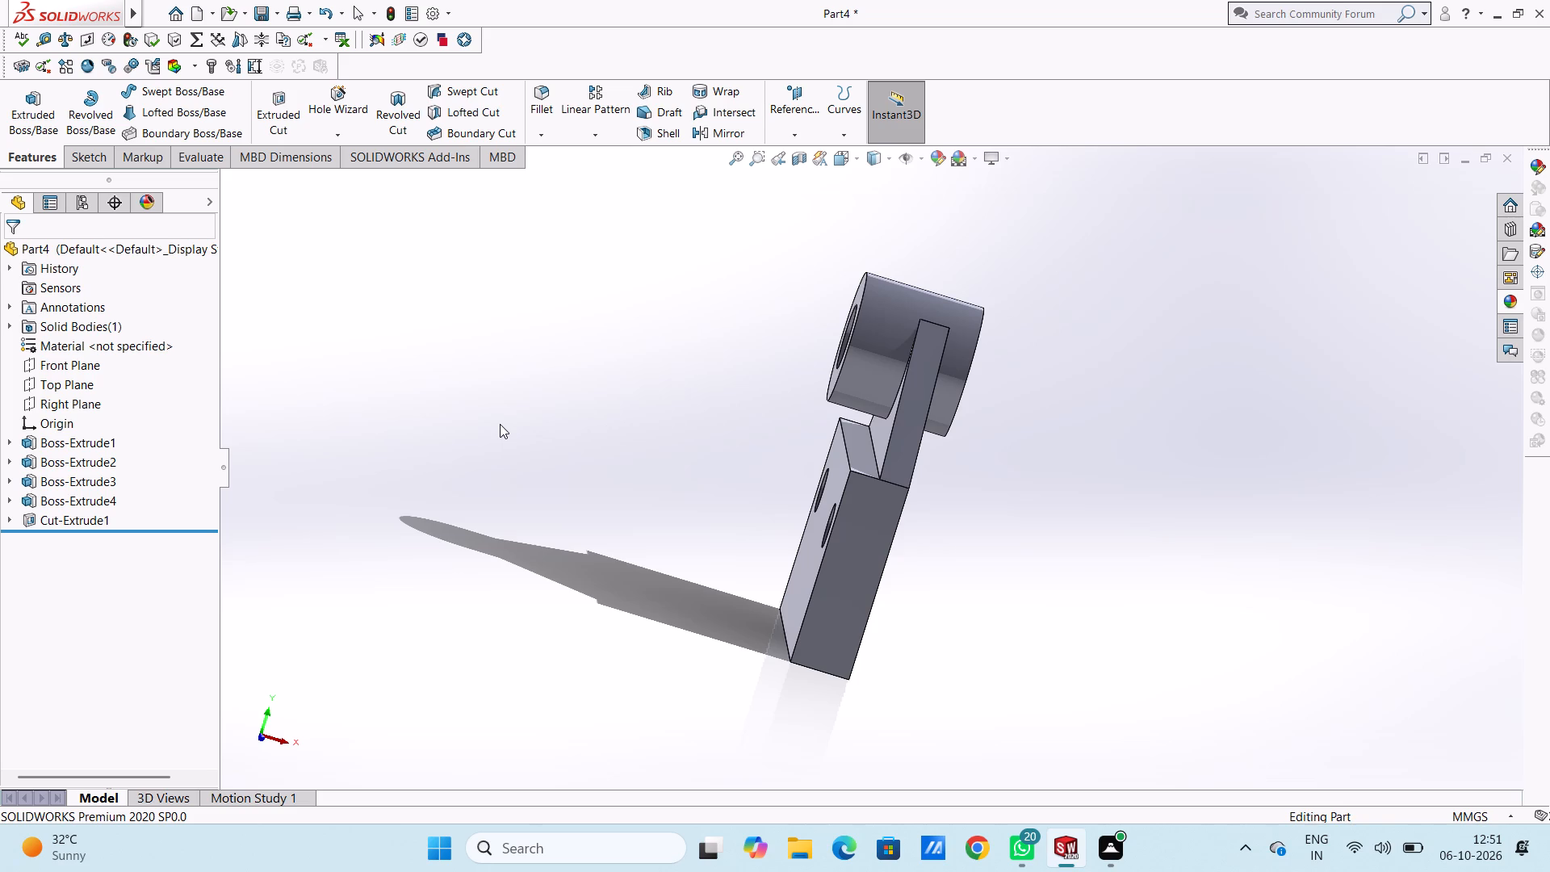
{"action": "middle_click_drag", "start_coordinate": [589, 436], "coordinate": [621, 418]}
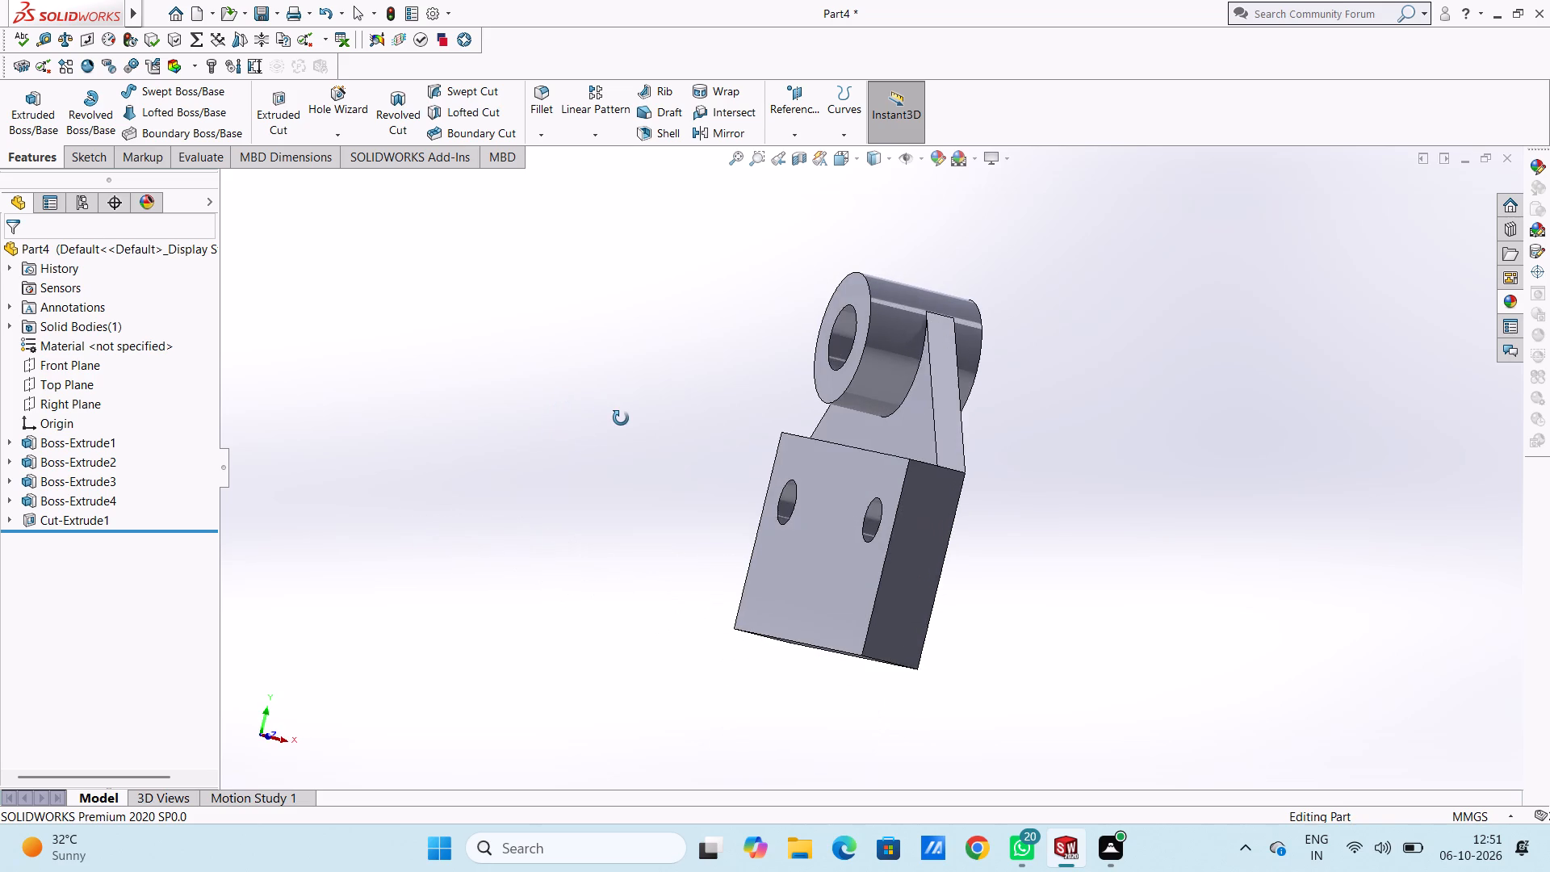
{"action": "middle_click_drag", "start_coordinate": [621, 418], "coordinate": [471, 375]}
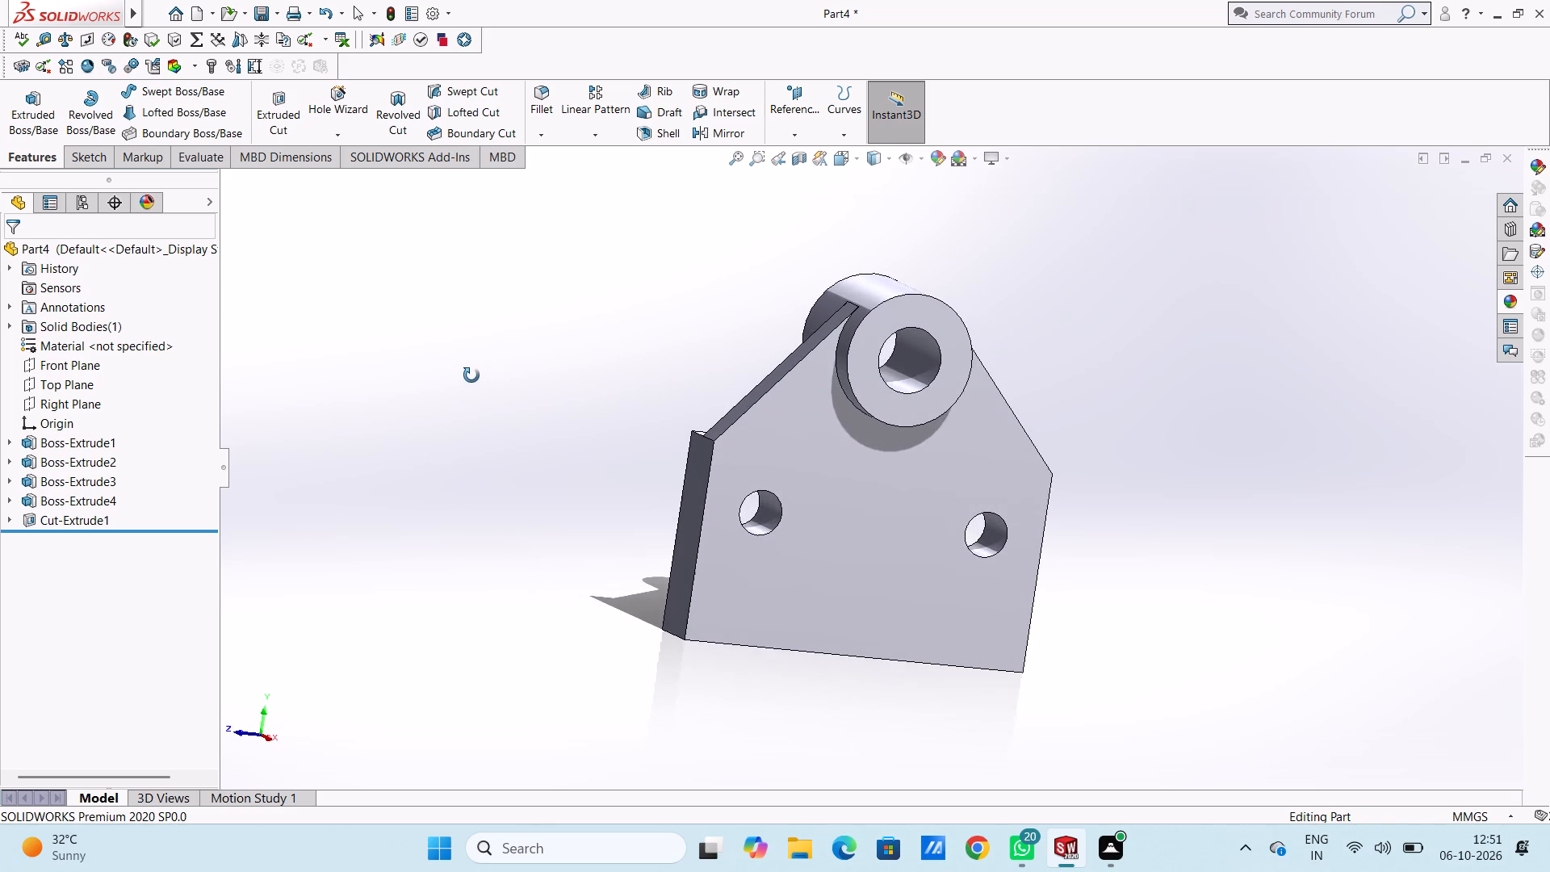
{"action": "middle_click_drag", "start_coordinate": [471, 375], "coordinate": [541, 411]}
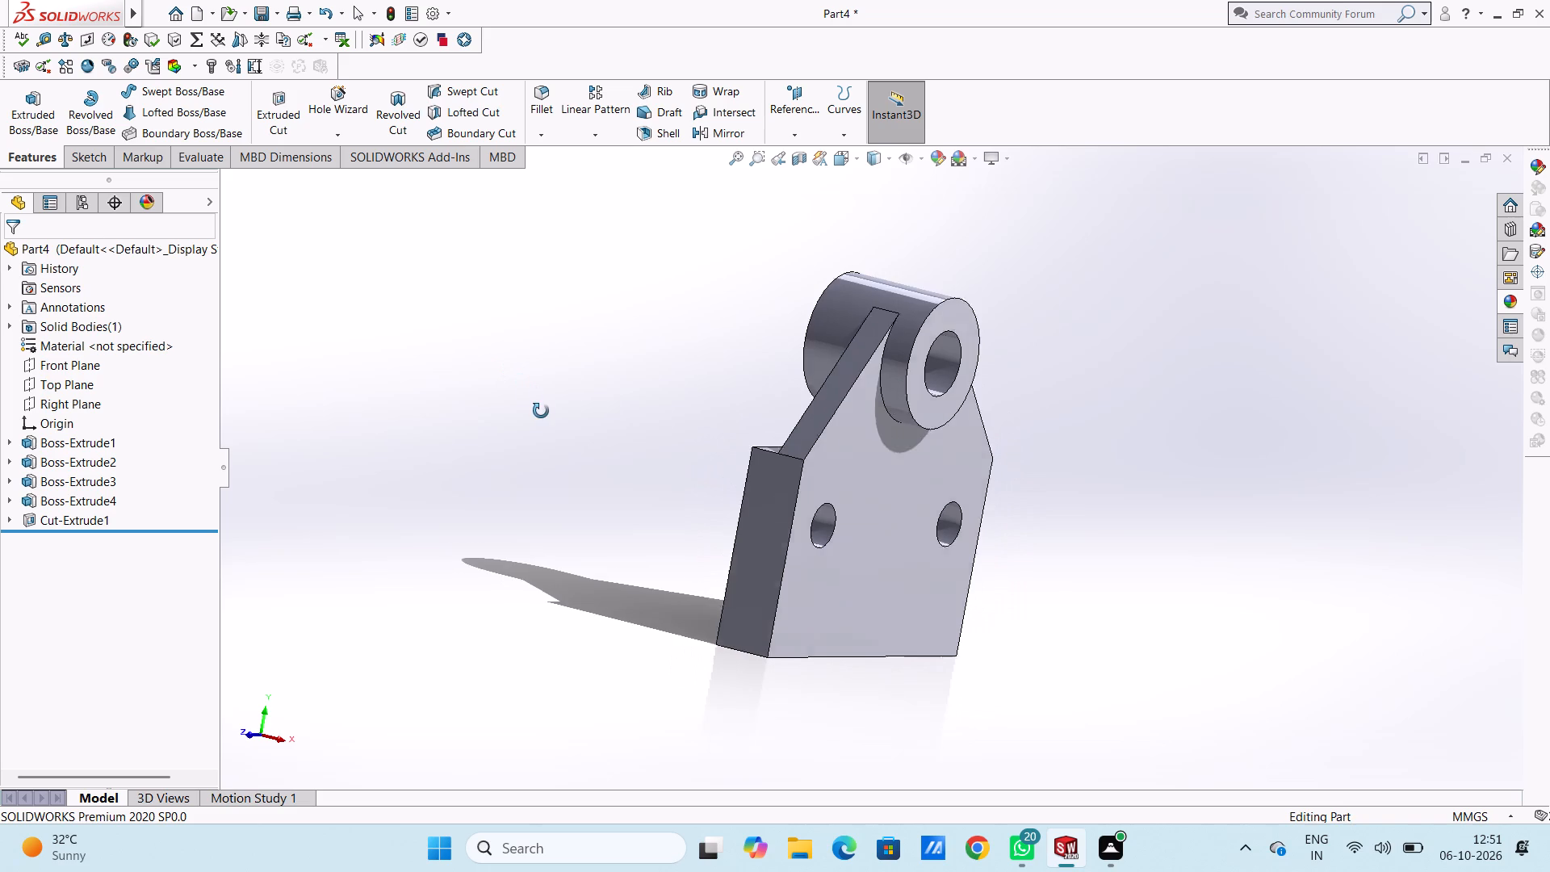
{"action": "middle_click_drag", "start_coordinate": [541, 411], "coordinate": [504, 393]}
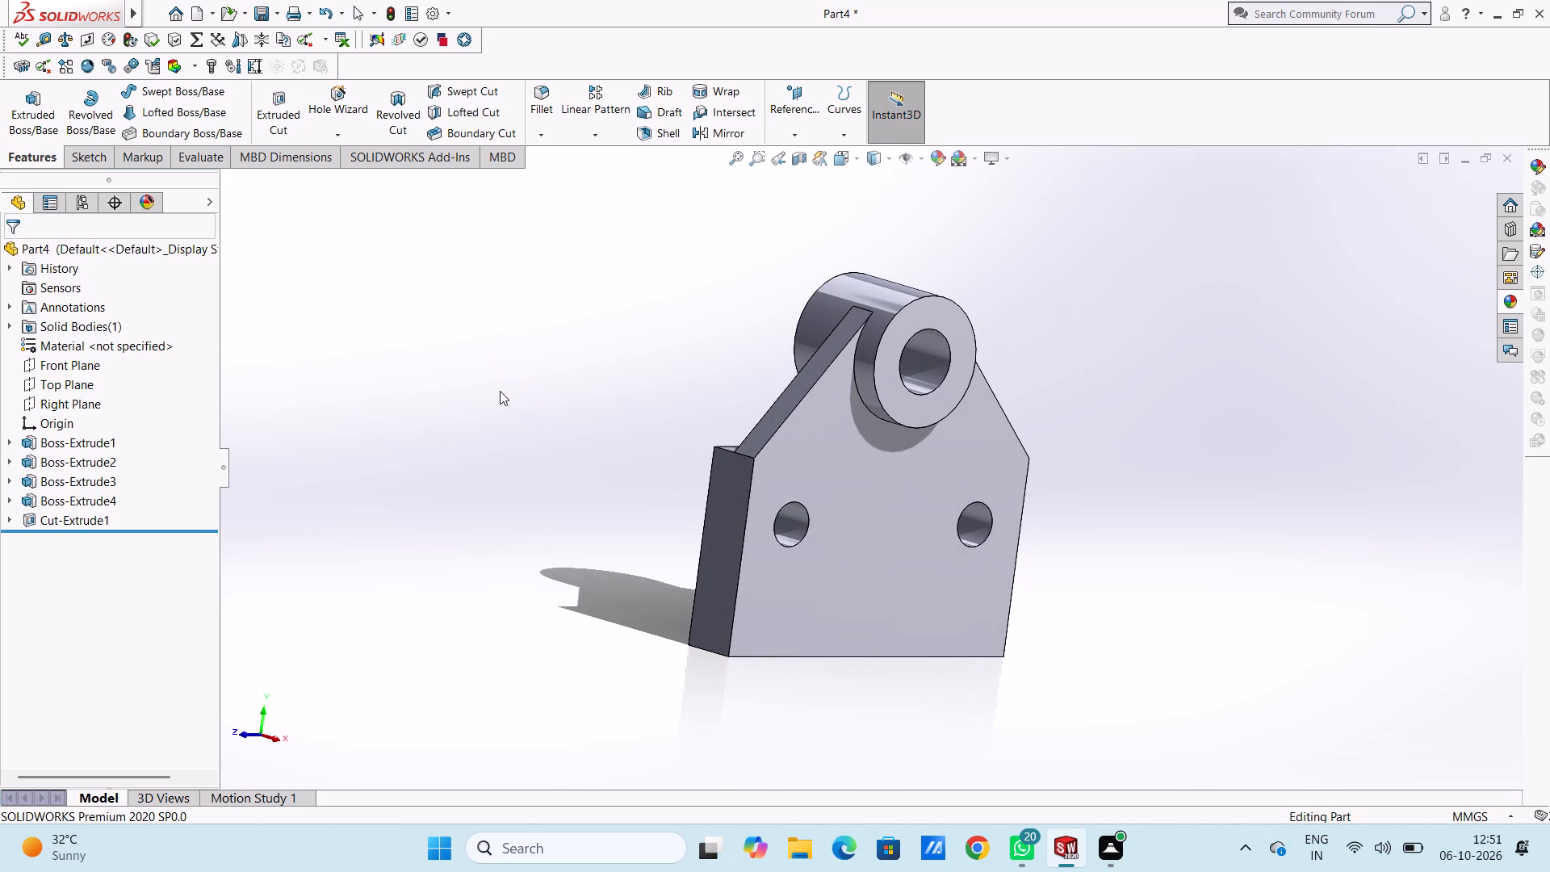
On the block face with the two 15 mm holes, sketch concentric circles of radius 32 and 18 mm centred on the bottom edge's midpoint.
{"action": "key", "text": "ctrl+4"}
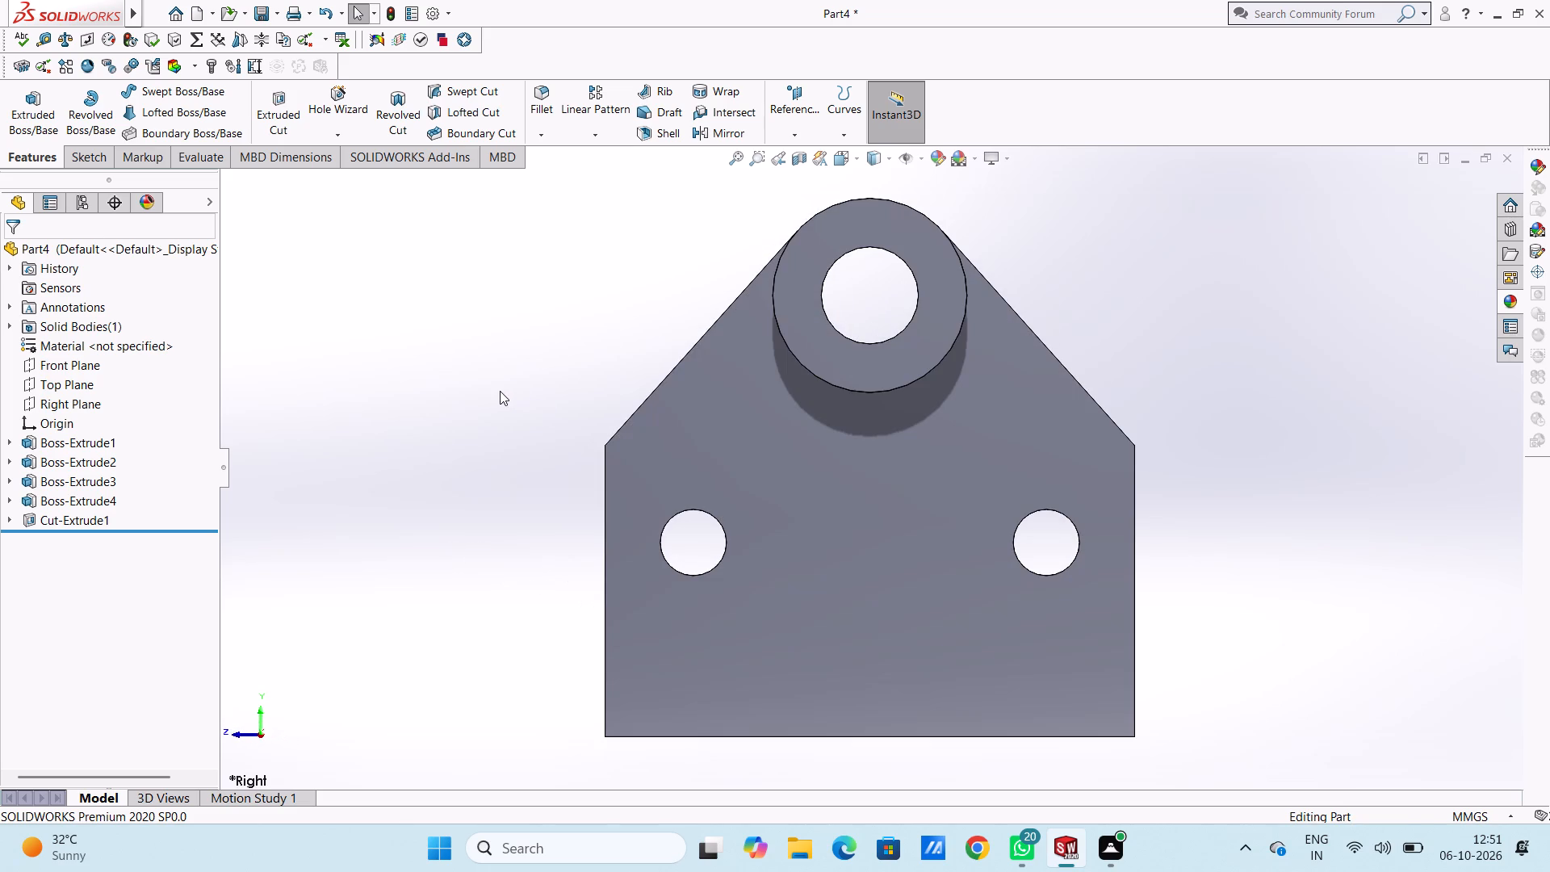
{"action": "scroll", "coordinate": [500, 391], "scroll_direction": "up", "scroll_amount": 3}
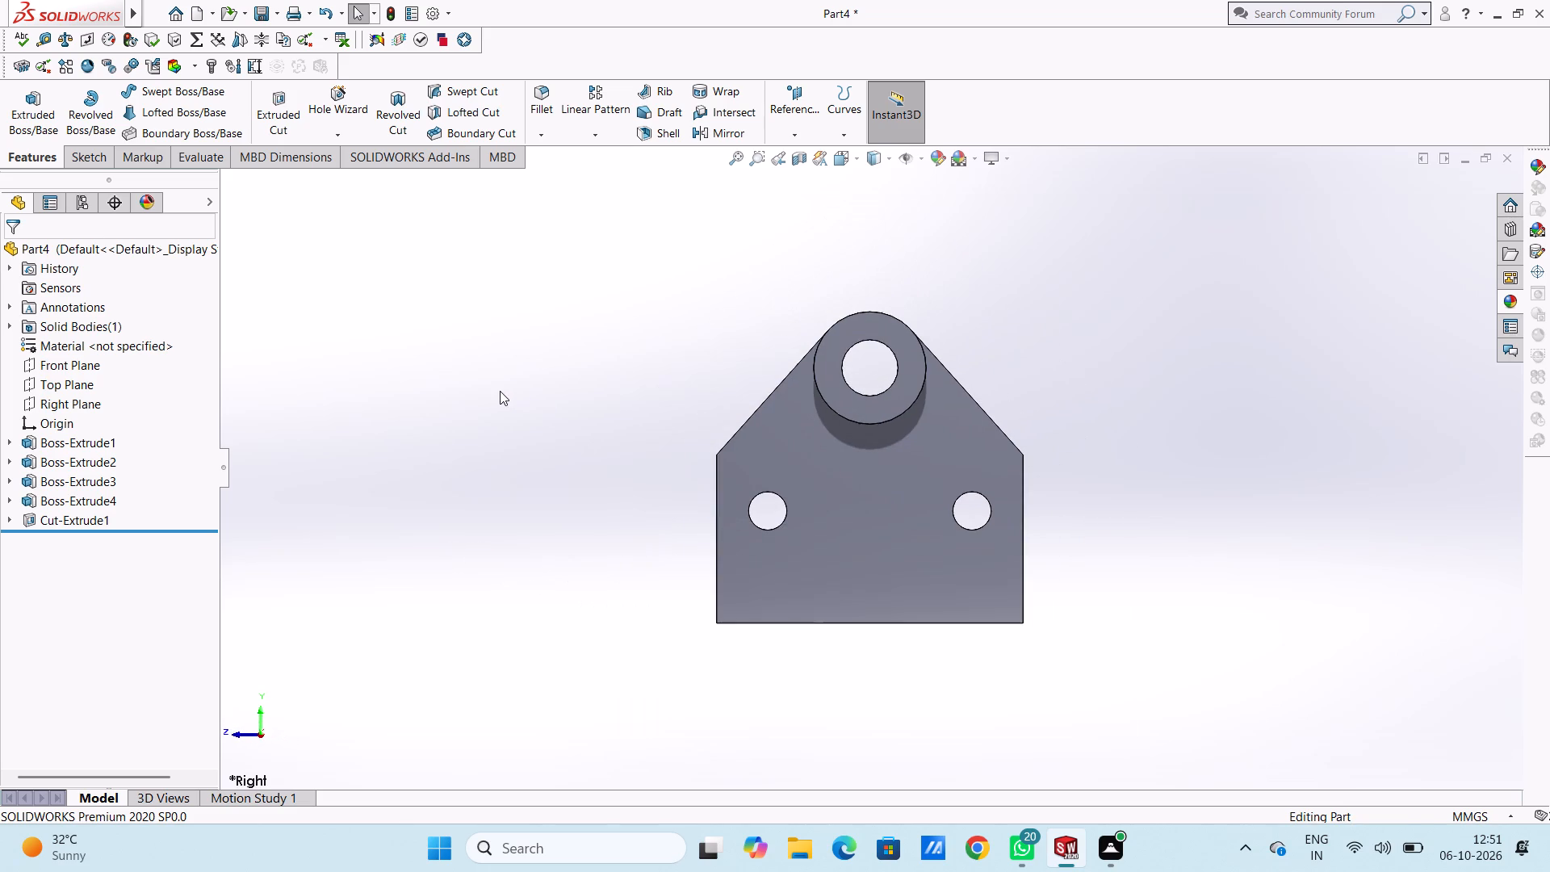
{"action": "scroll", "coordinate": [942, 615], "scroll_direction": "up", "scroll_amount": 1}
{"action": "left_click", "coordinate": [909, 570]}
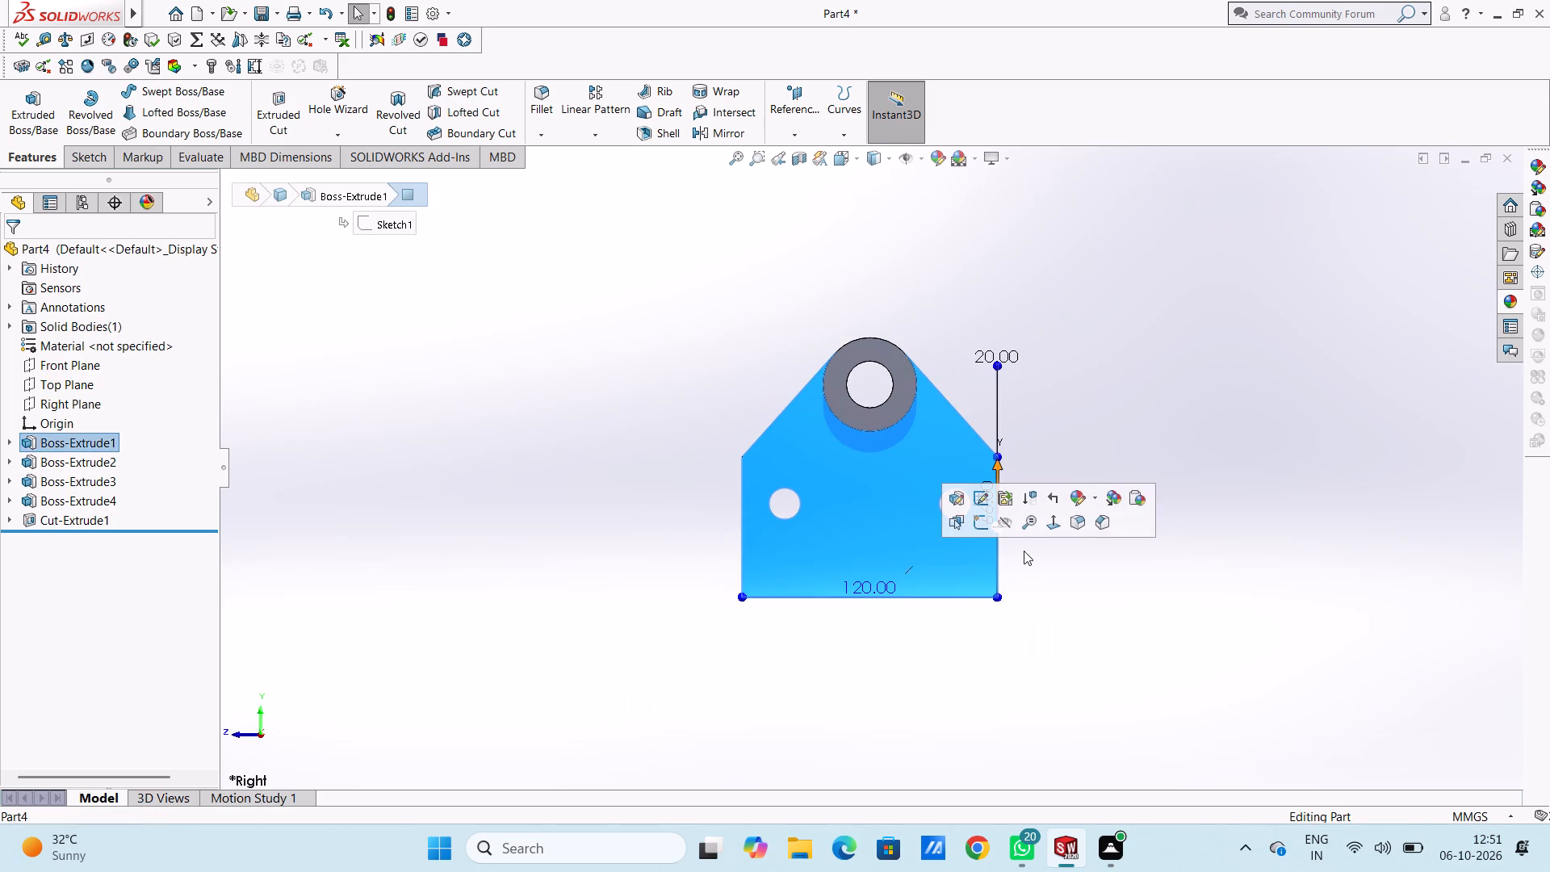
{"action": "left_click", "coordinate": [977, 526]}
{"action": "left_click", "coordinate": [672, 543]}
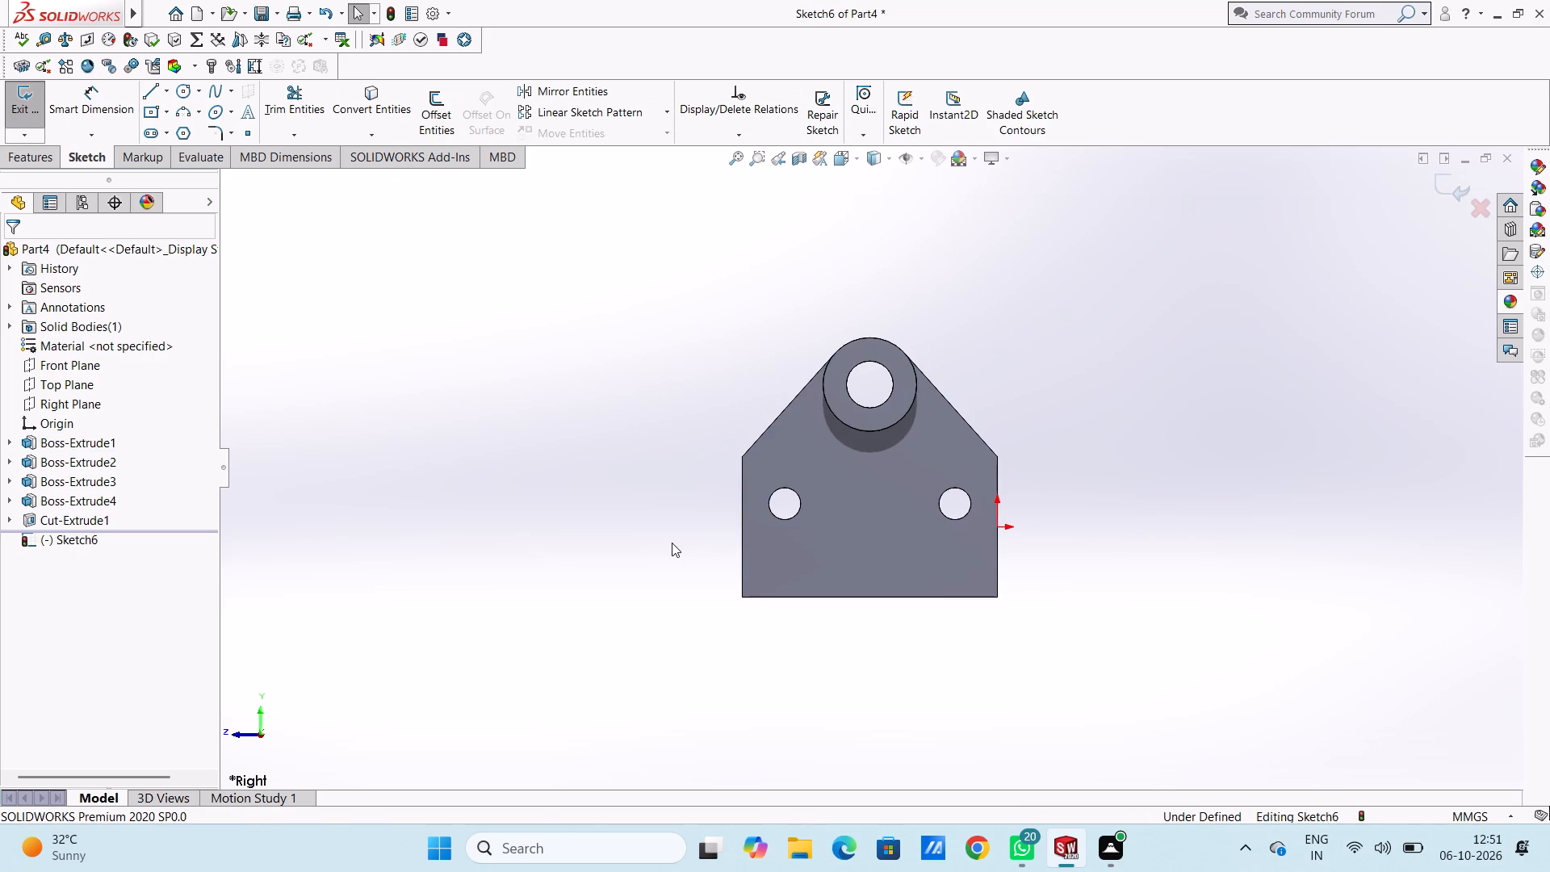
{"action": "left_click", "coordinate": [184, 91]}
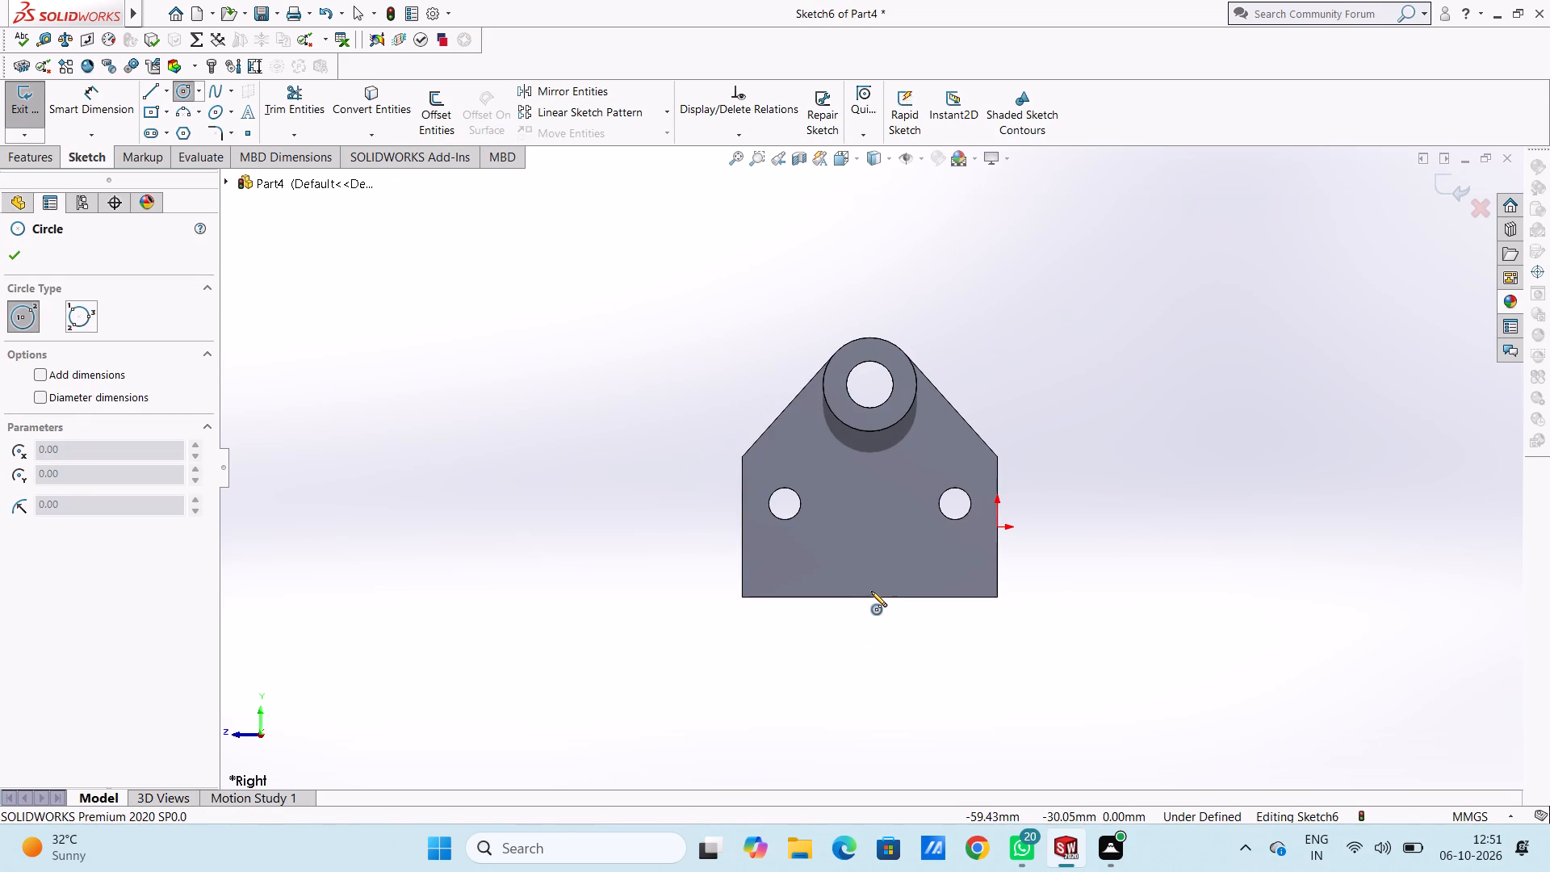
{"action": "left_click", "coordinate": [868, 597]}
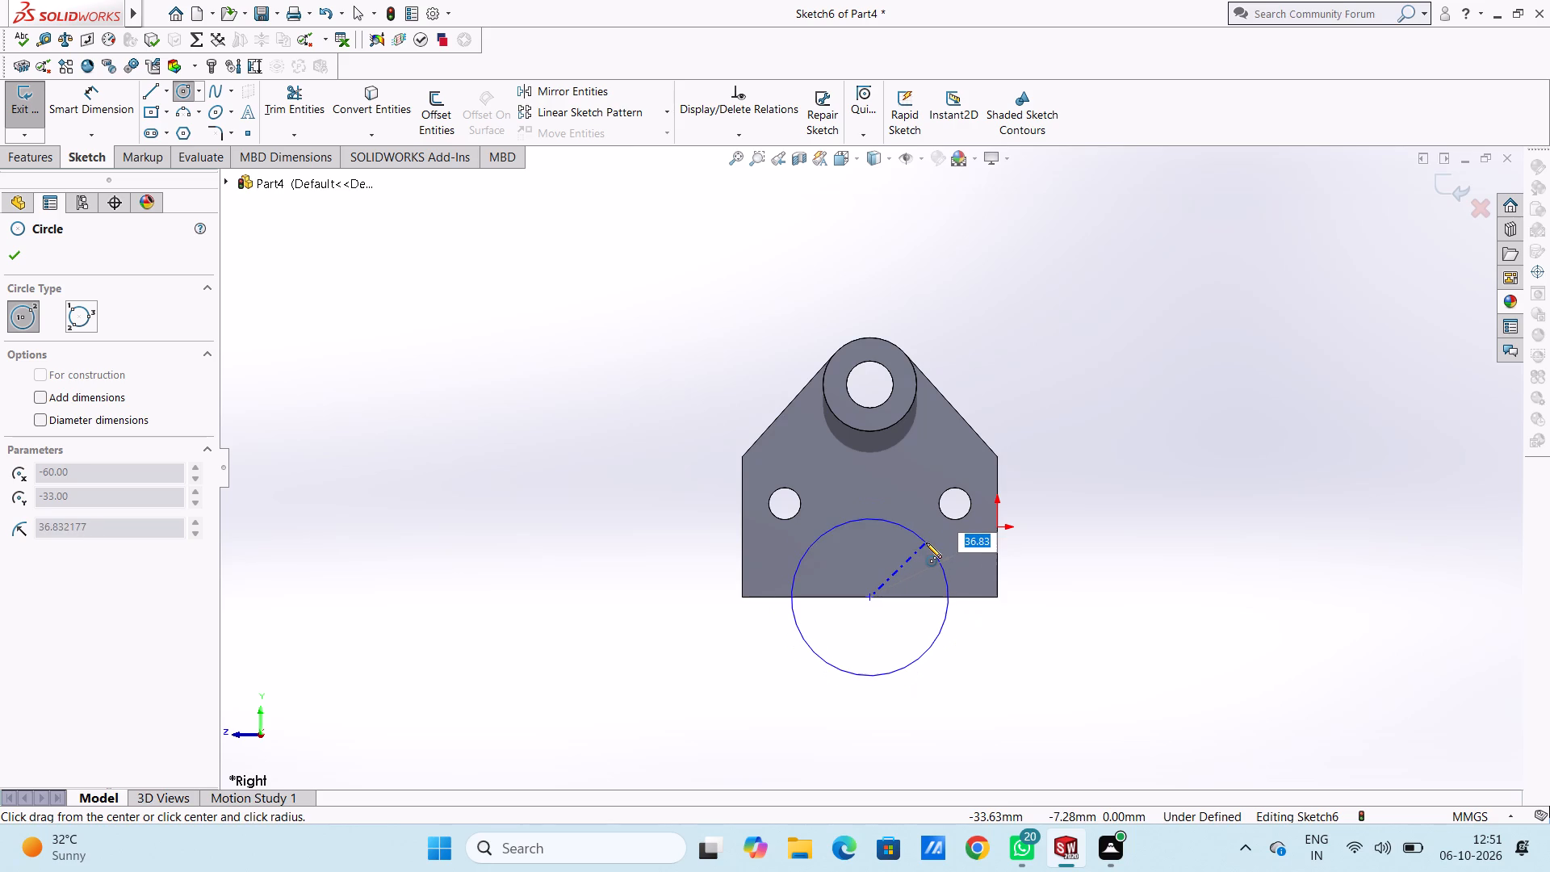
{"action": "type", "text": "32"}
{"action": "key", "text": "Return"}
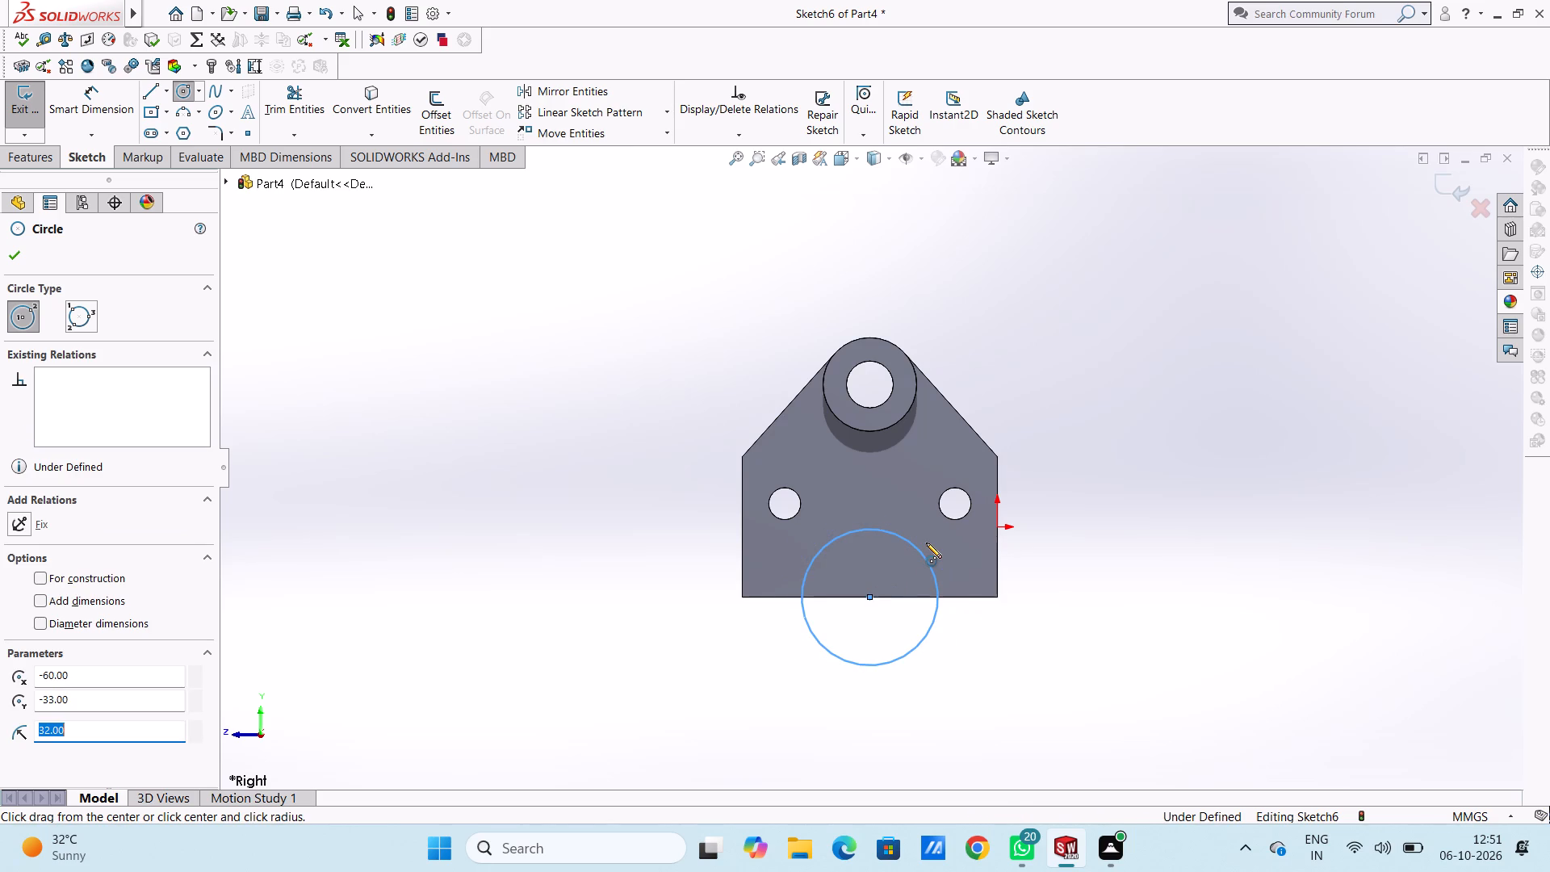
{"action": "left_click", "coordinate": [869, 597]}
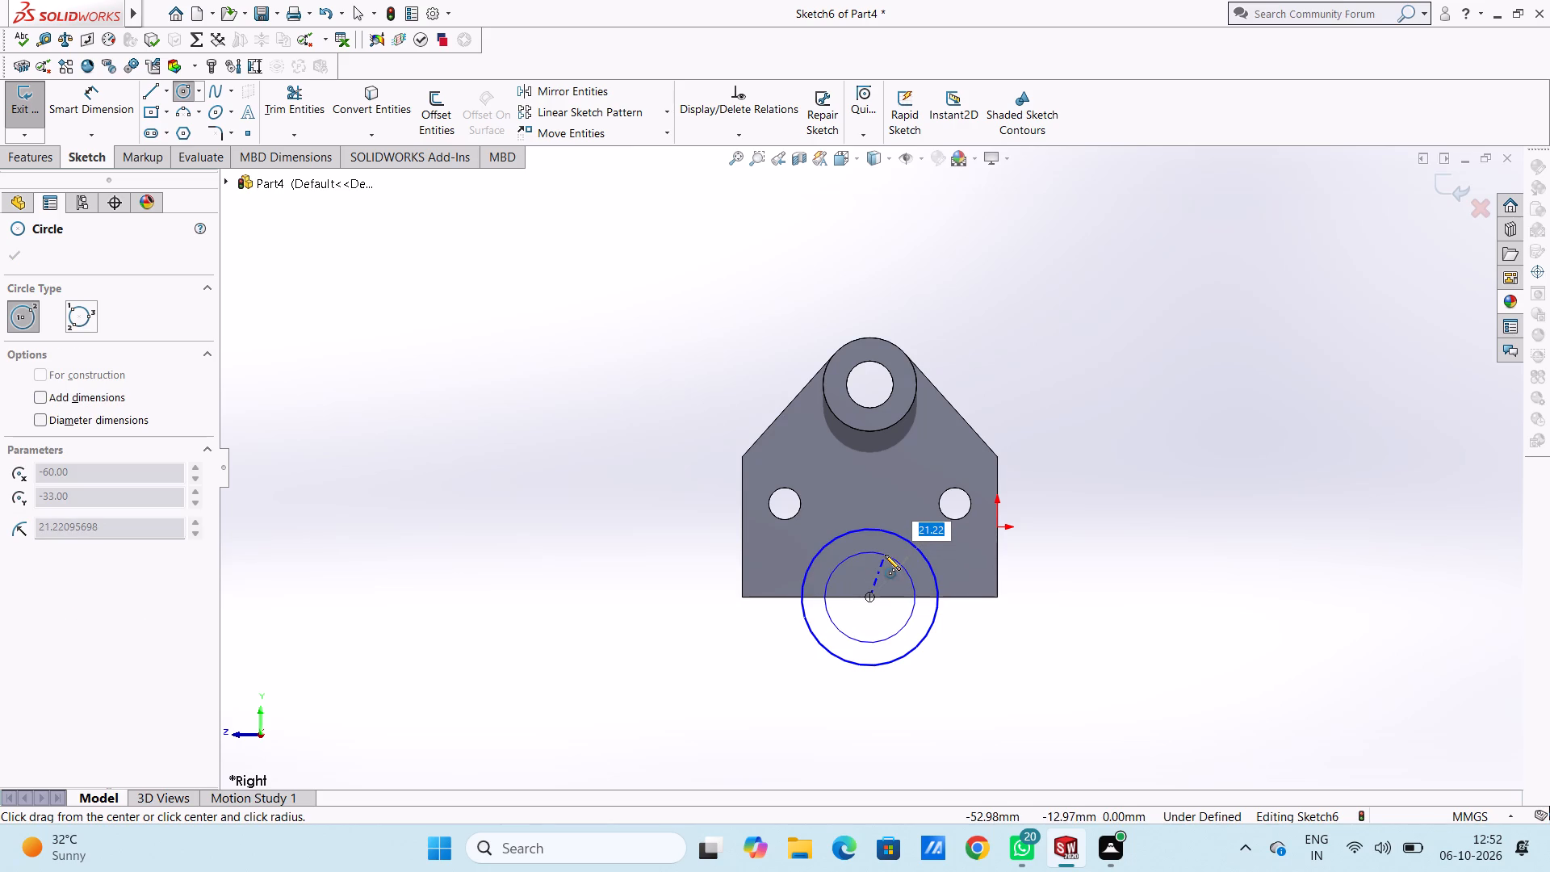
{"action": "type", "text": "18"}
{"action": "key", "text": "Return"}
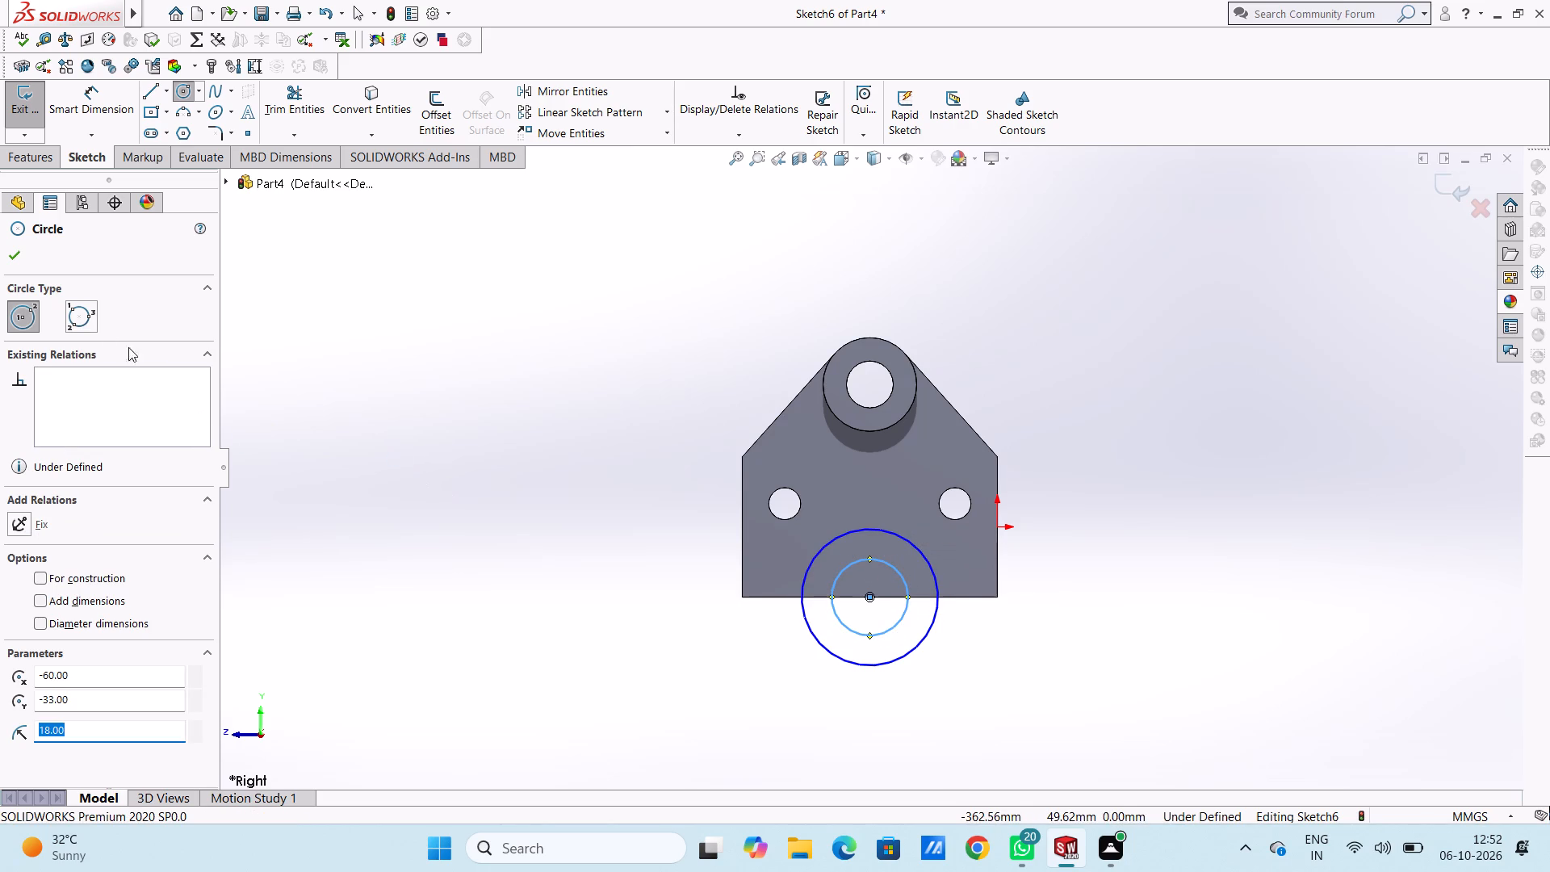
{"action": "left_click", "coordinate": [18, 257]}
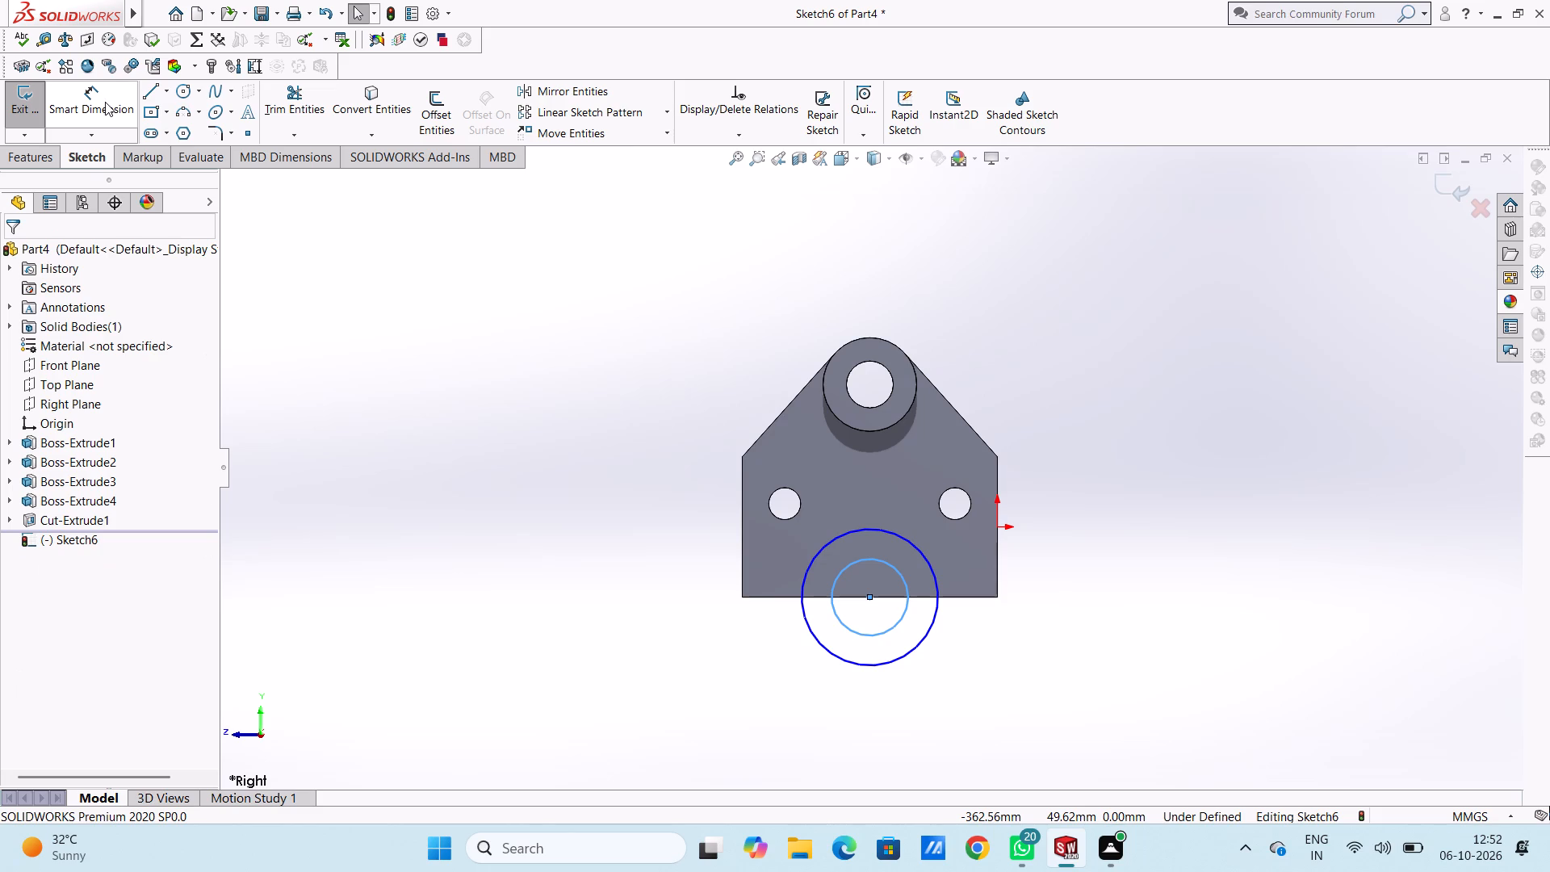
Draw a horizontal line along the block's bottom edge, spanning the larger circle's full diameter.
{"action": "left_click", "coordinate": [149, 93]}
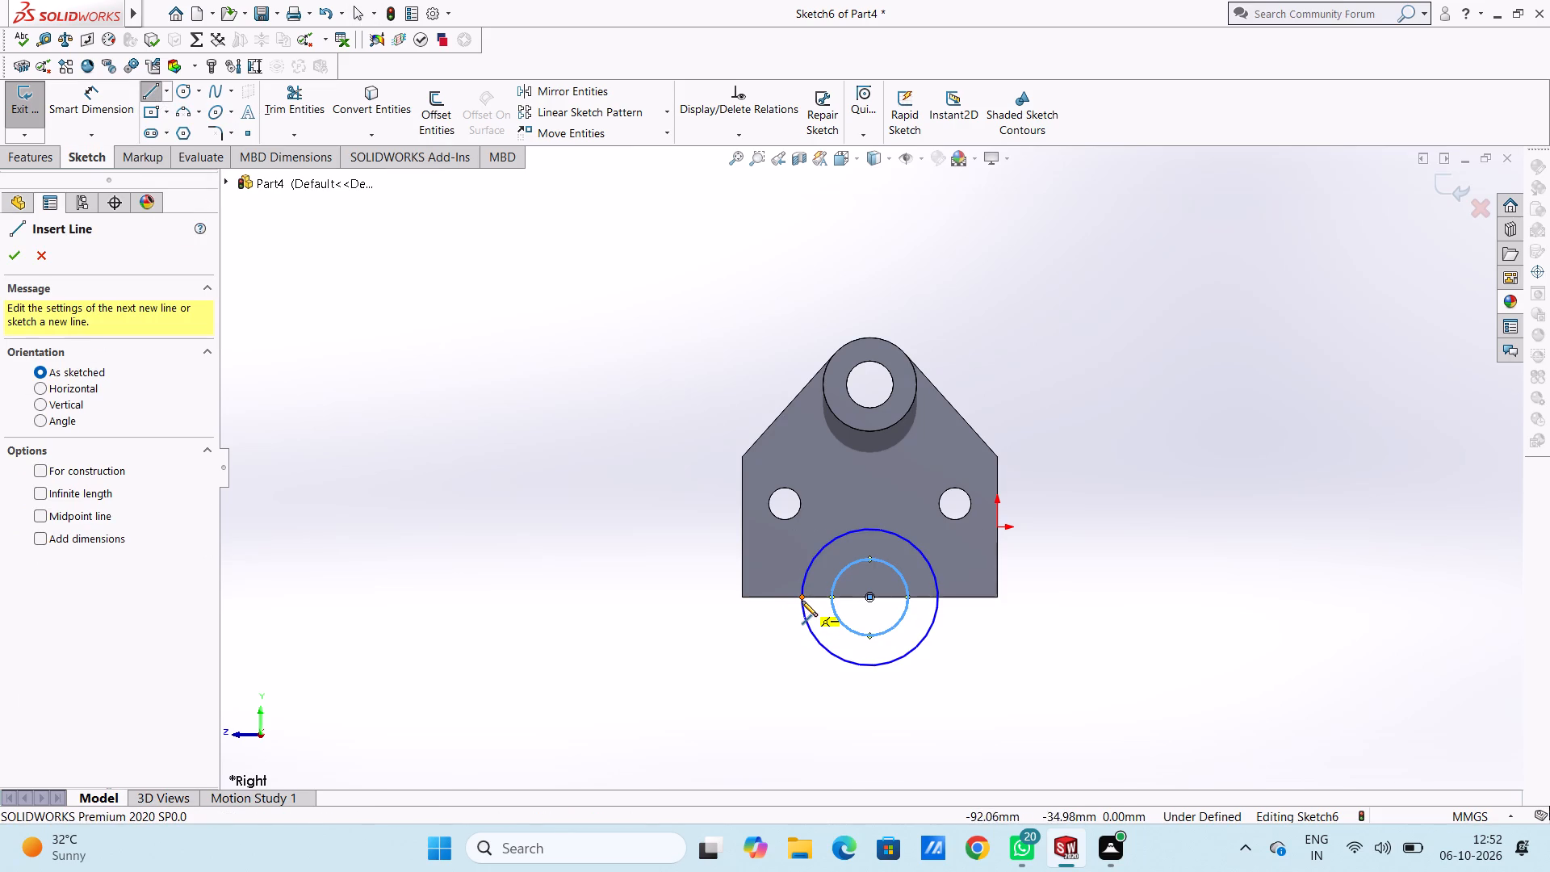
{"action": "left_click", "coordinate": [799, 600]}
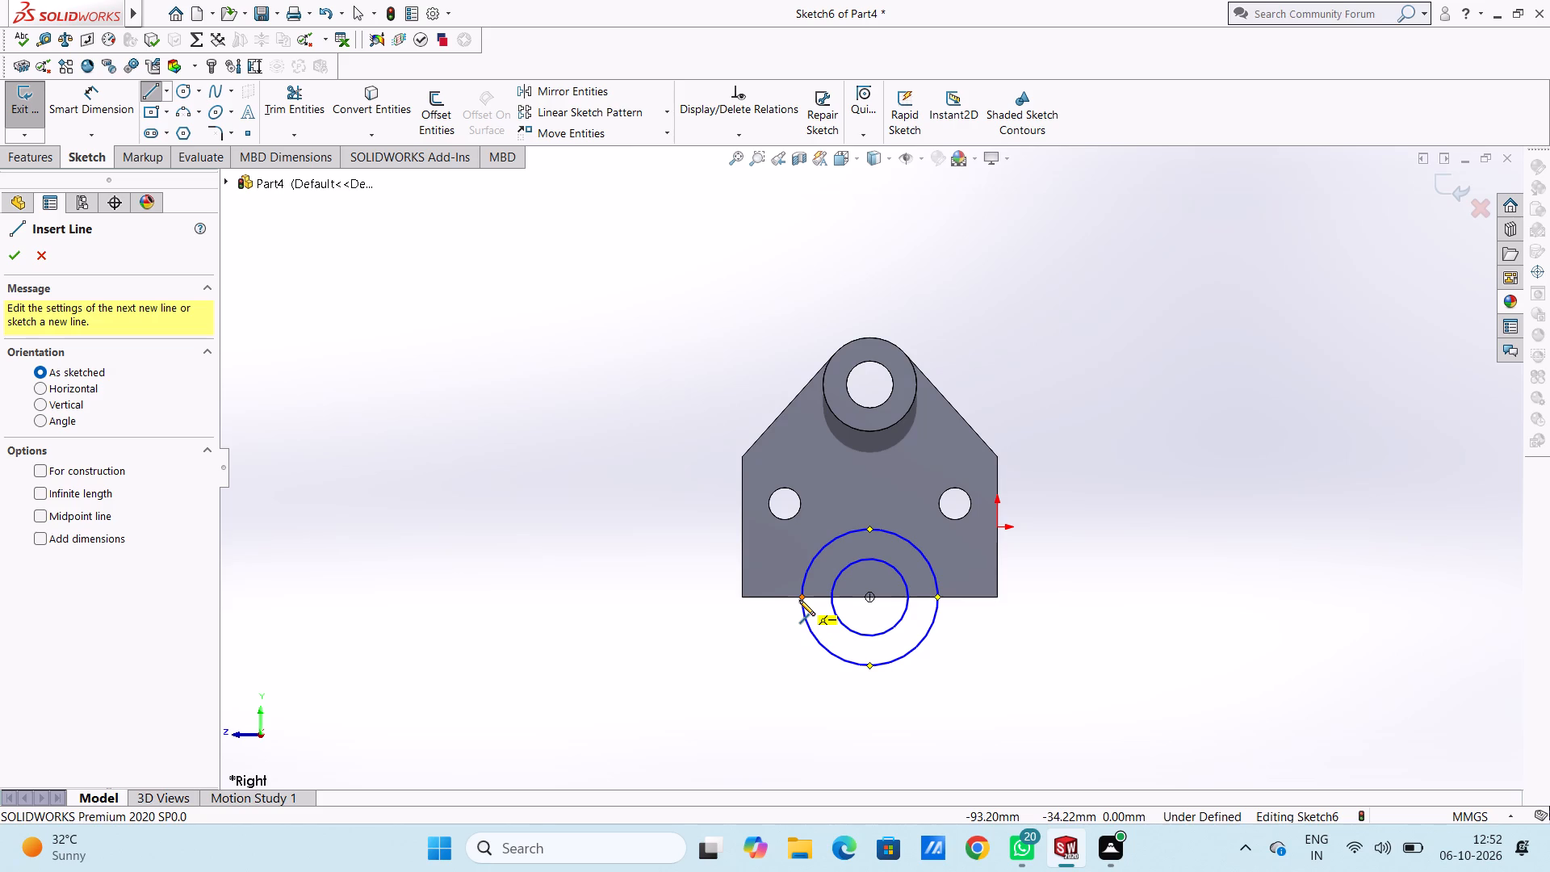
{"action": "left_click", "coordinate": [936, 600]}
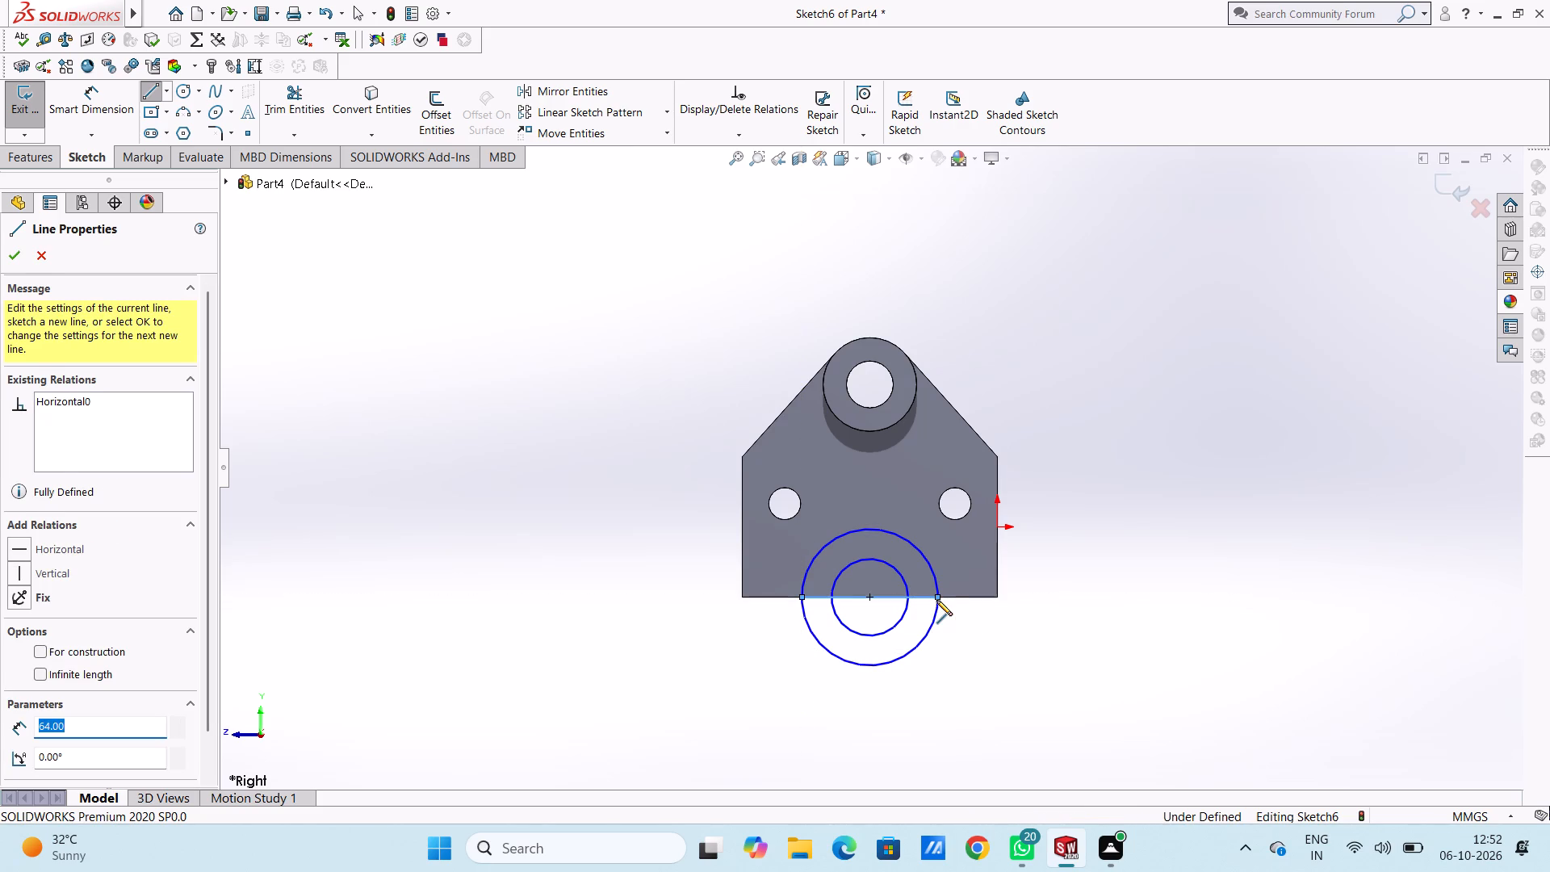
{"action": "key", "text": "Escape"}
{"action": "key", "text": "Escape"}
{"action": "key", "text": "Escape"}
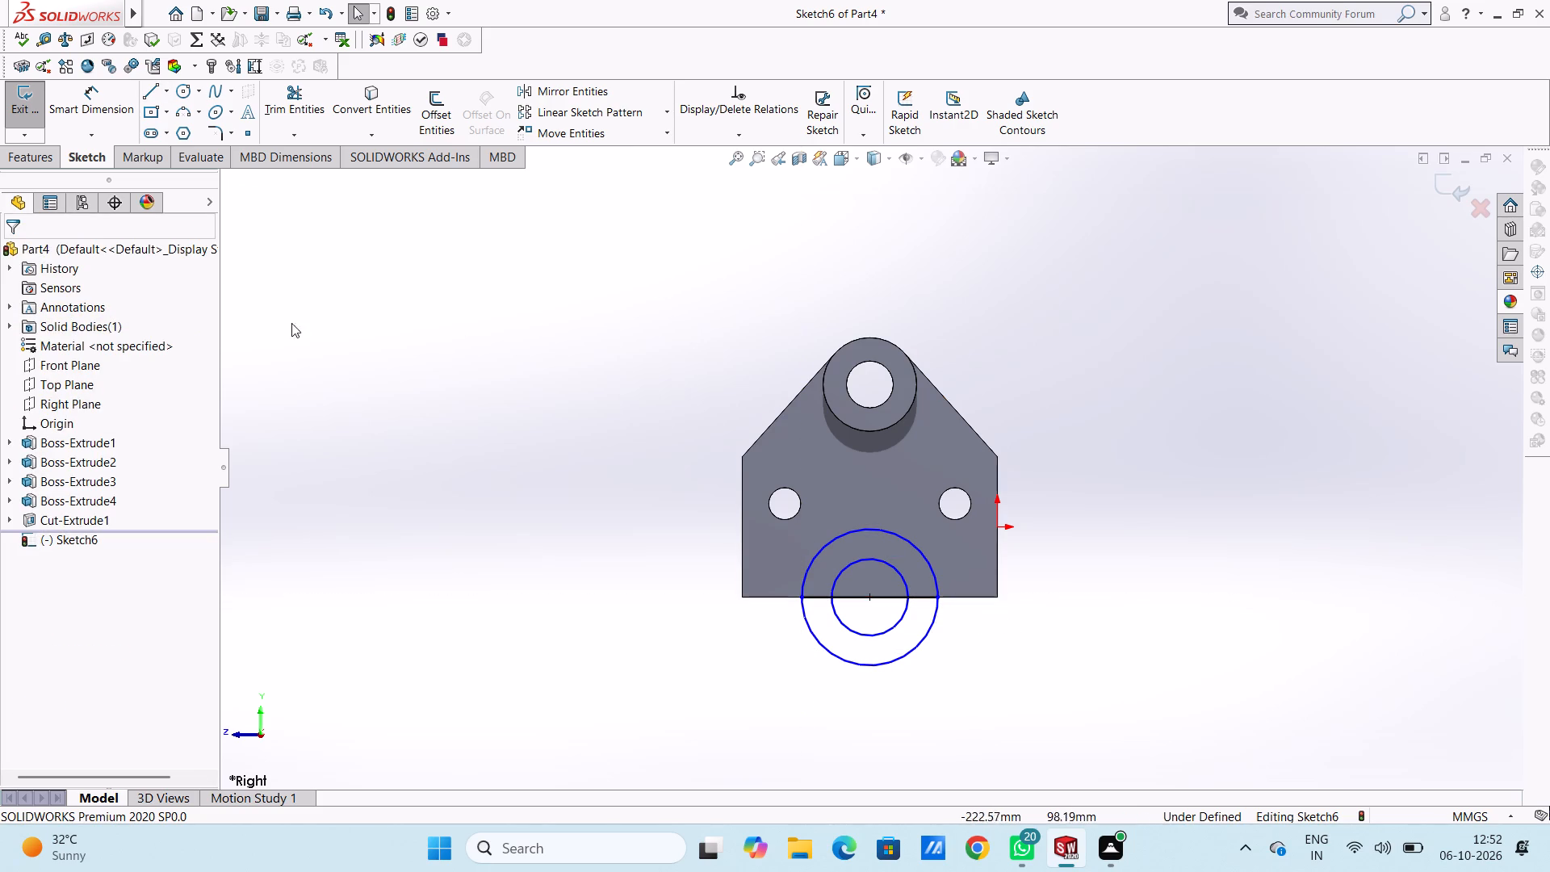
Dimension the outer circle at 64 mm diameter and the inner circle at 36 mm diameter.
{"action": "left_click", "coordinate": [98, 106]}
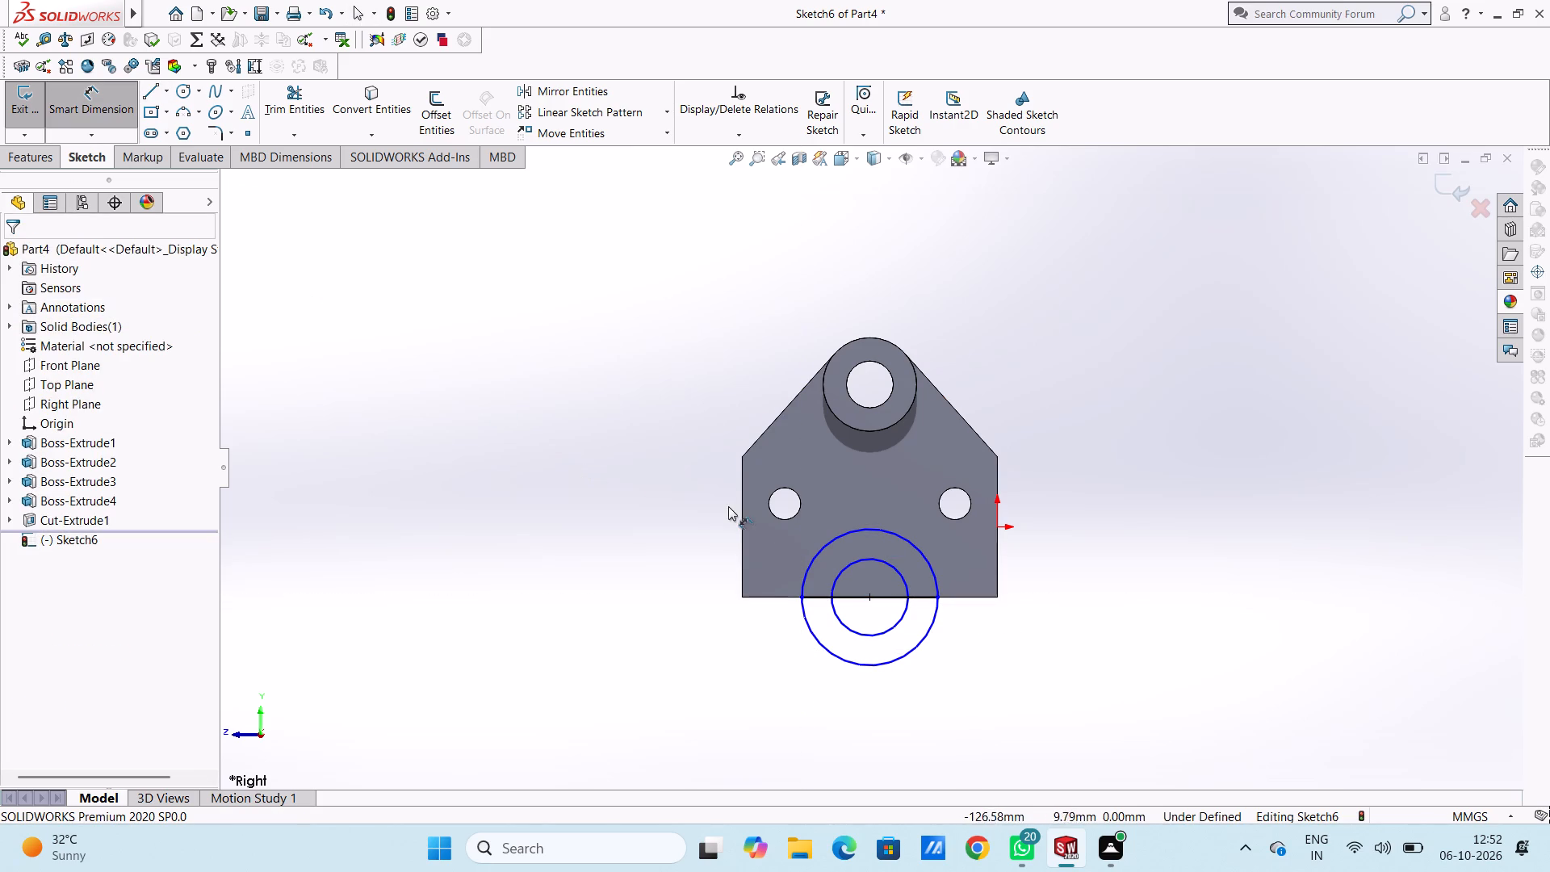
{"action": "left_click", "coordinate": [829, 545]}
{"action": "left_click", "coordinate": [536, 428]}
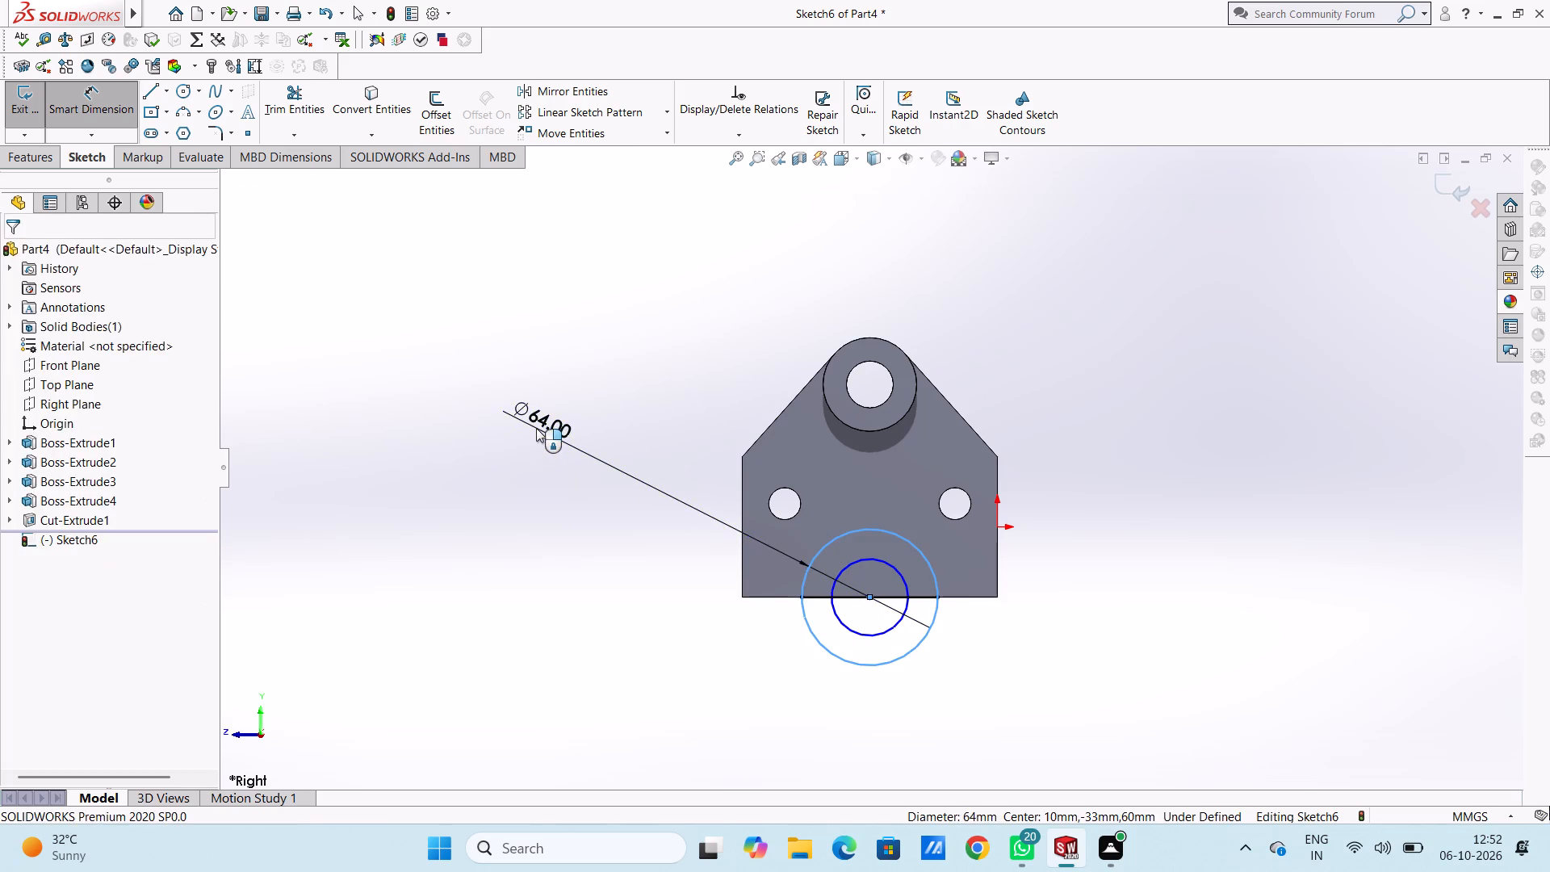
{"action": "left_click", "coordinate": [459, 409]}
{"action": "left_click", "coordinate": [457, 409]}
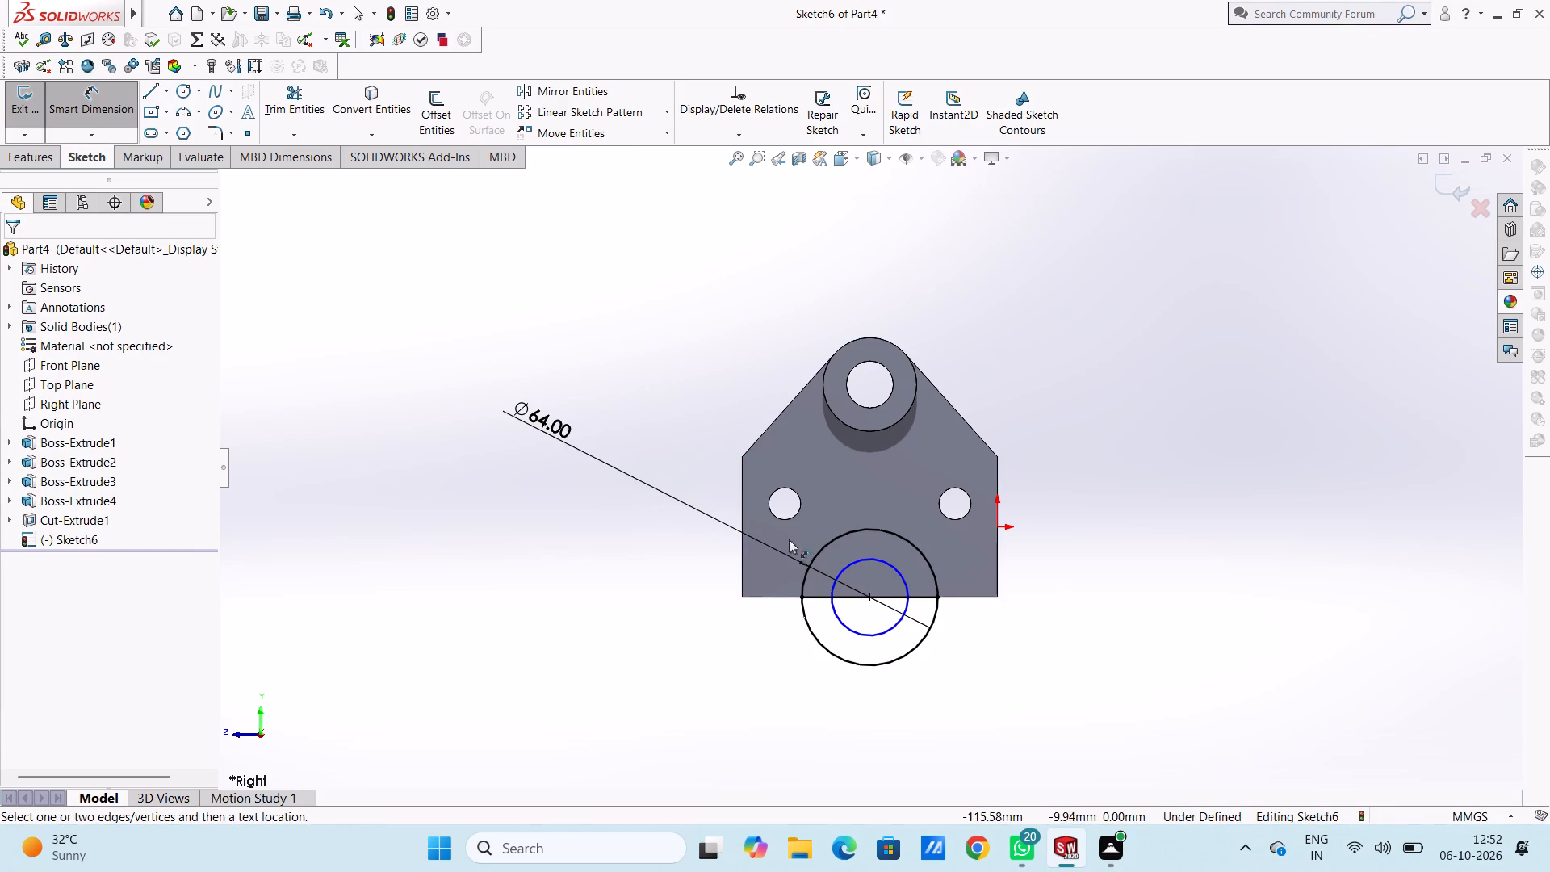
{"action": "left_click", "coordinate": [874, 559]}
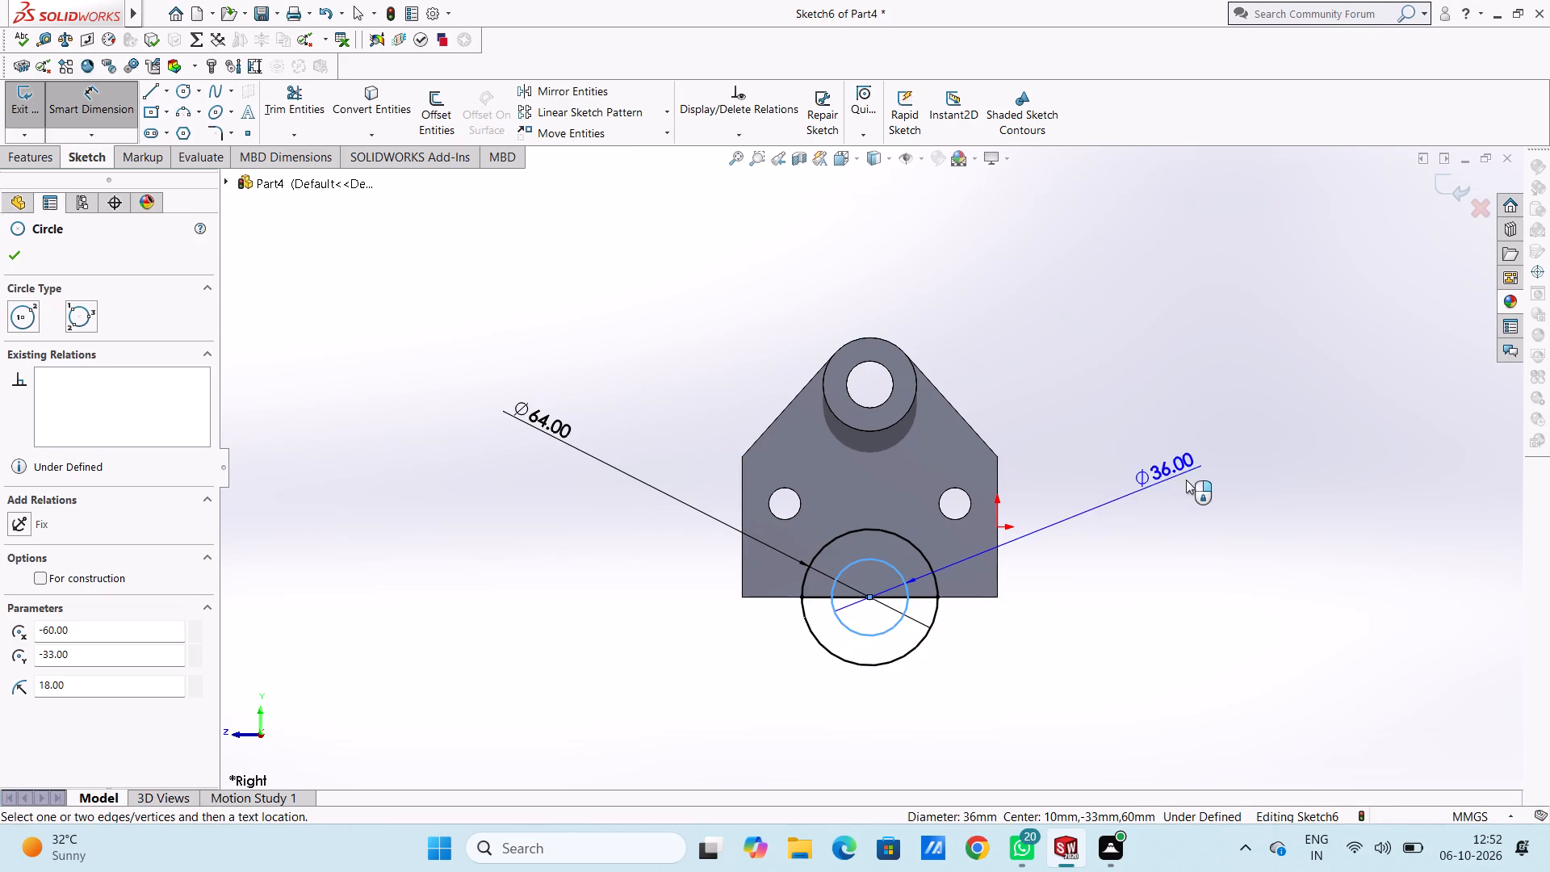
{"action": "left_click", "coordinate": [1199, 472]}
{"action": "left_click", "coordinate": [1125, 449]}
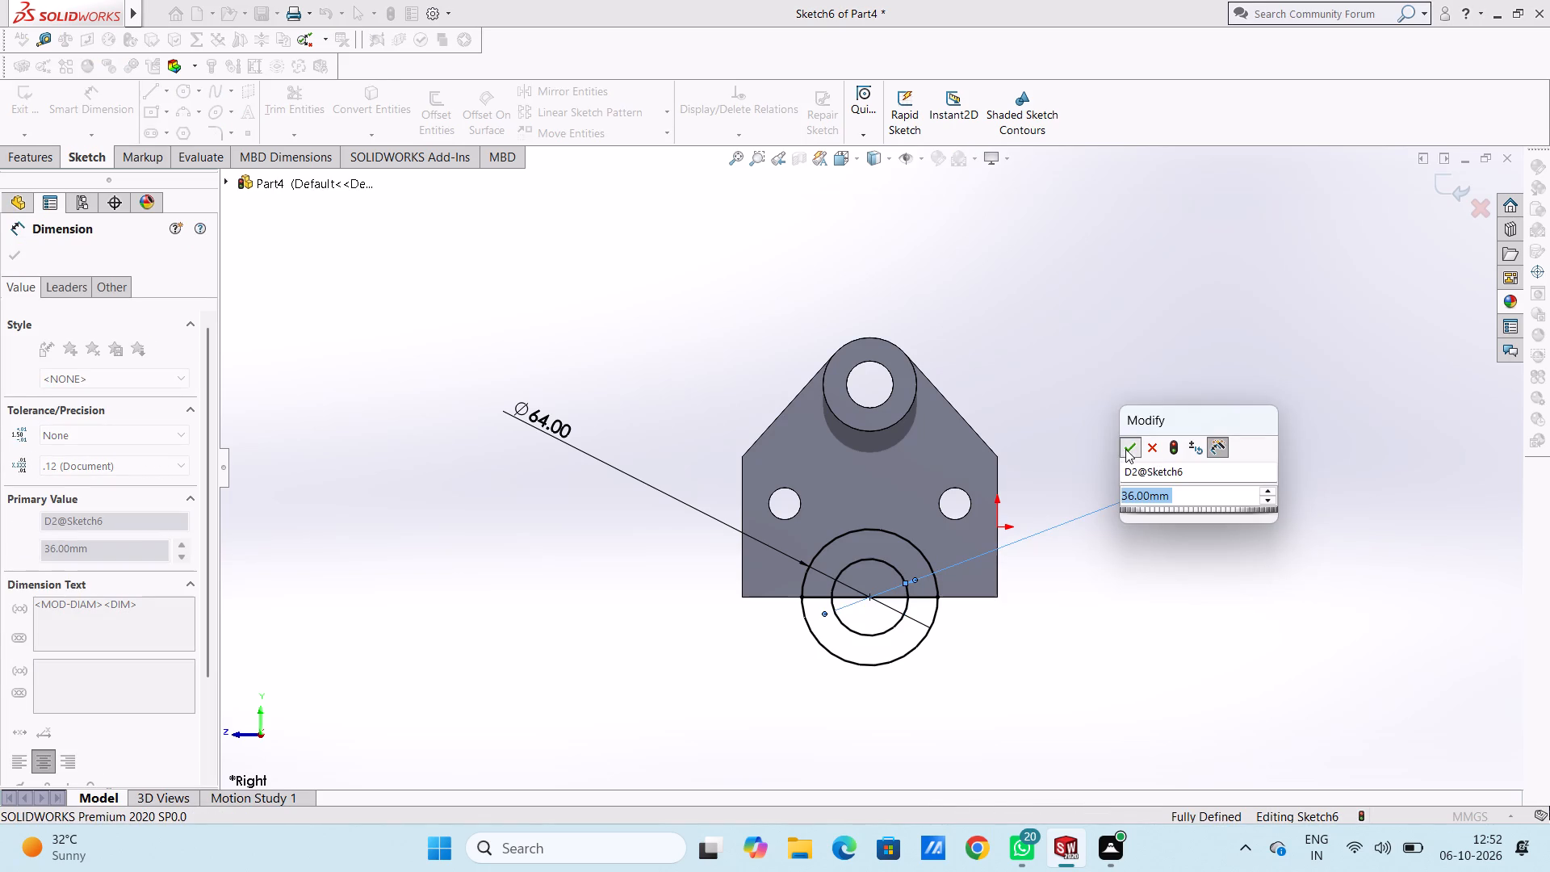
{"action": "left_click", "coordinate": [1110, 435]}
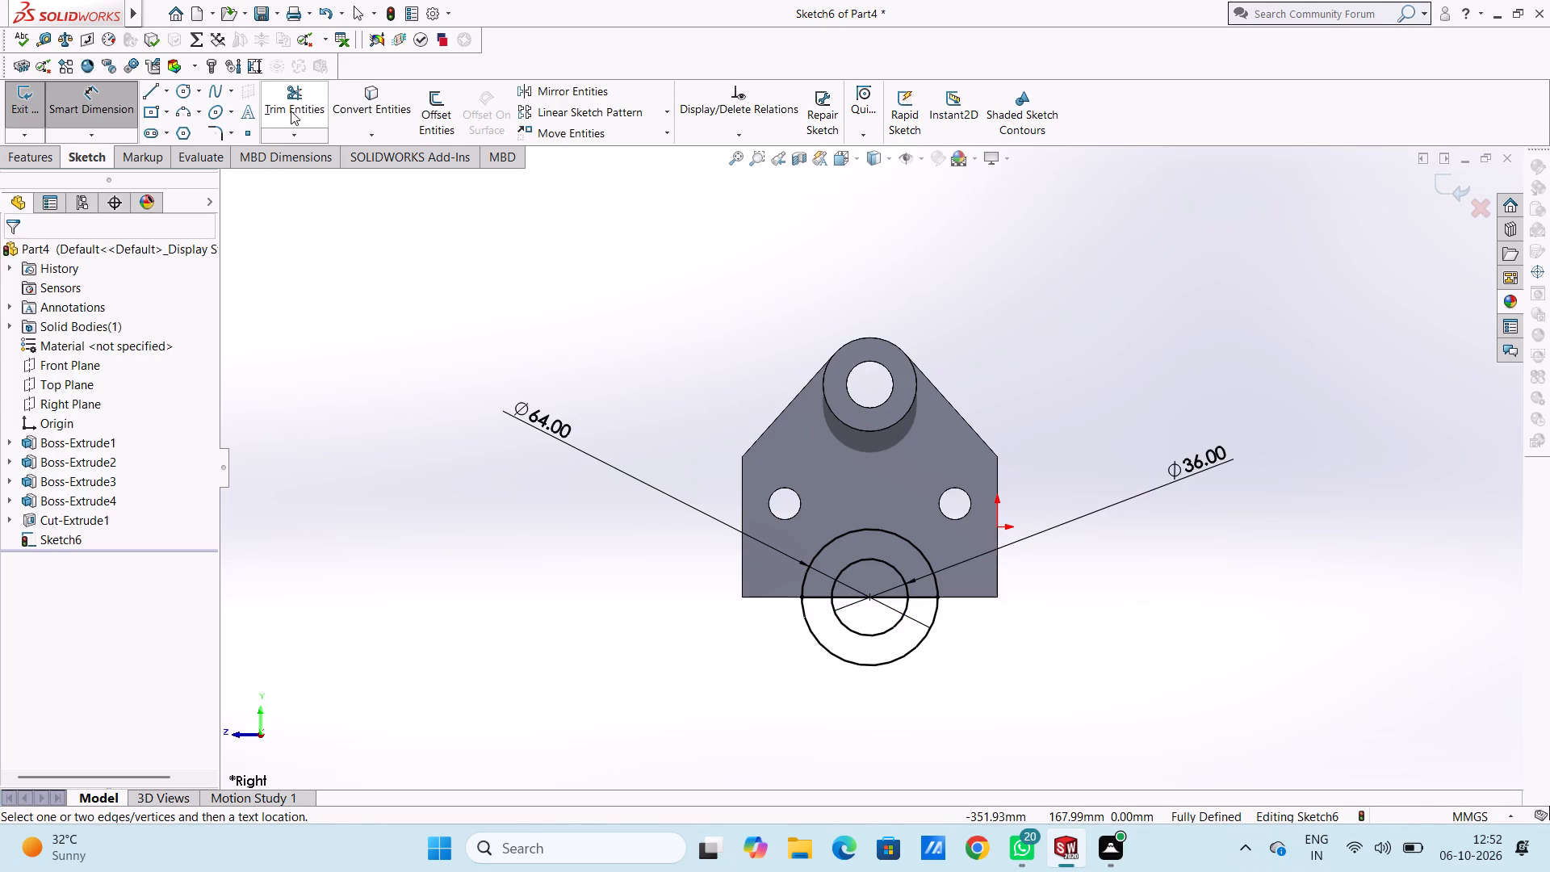
Trim both circles' lower halves and the line segment inside the inner circle to leave a closed half-ring profile.
{"action": "left_click", "coordinate": [291, 111]}
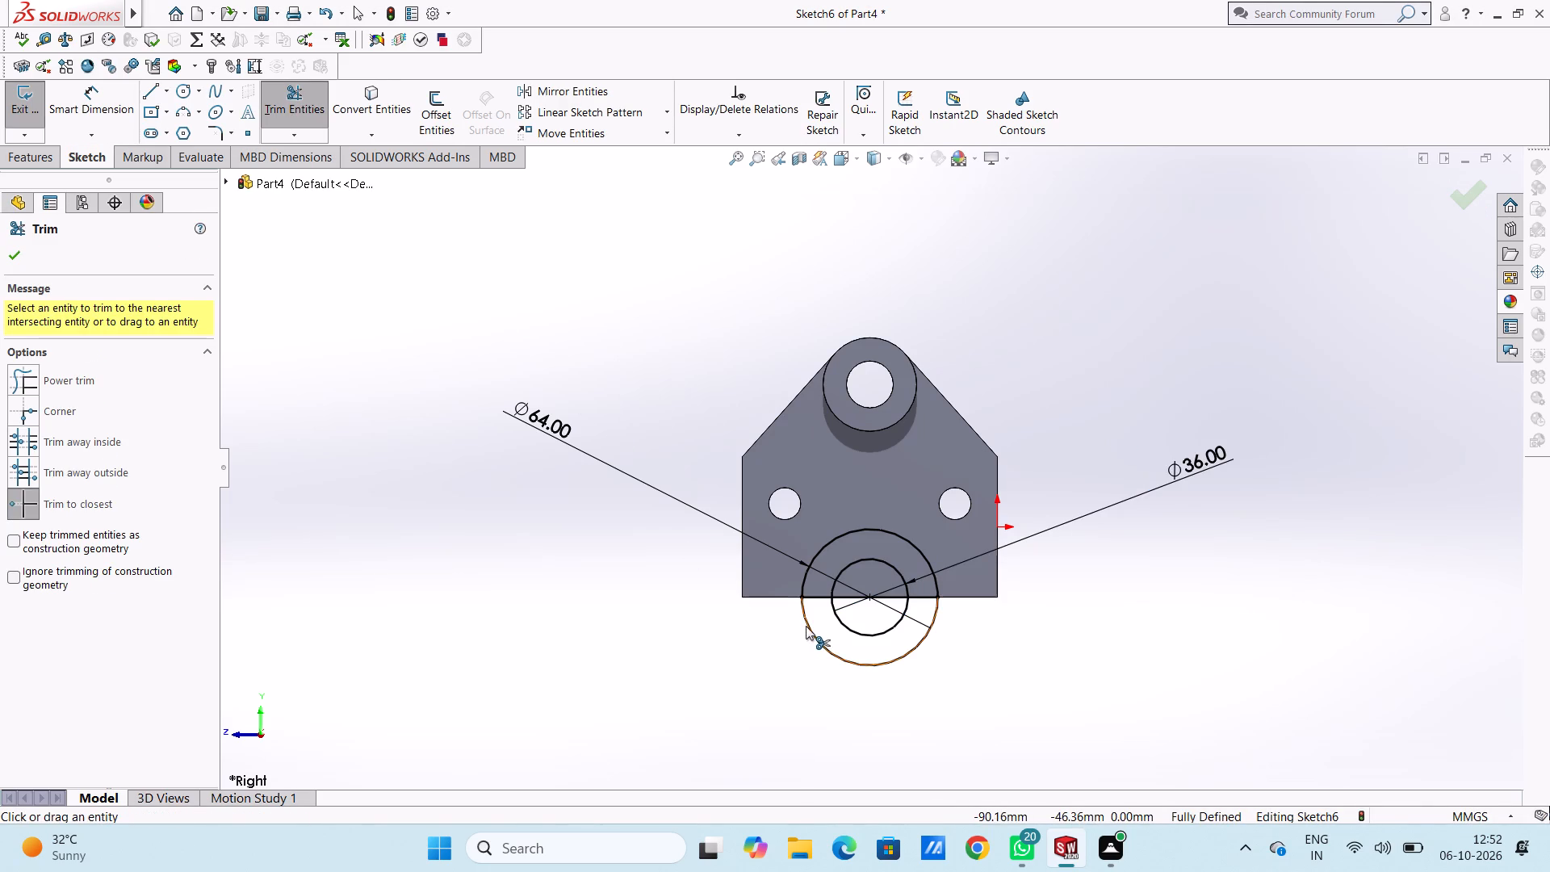
{"action": "left_click", "coordinate": [806, 626]}
{"action": "left_click", "coordinate": [849, 623]}
{"action": "left_click", "coordinate": [849, 627]}
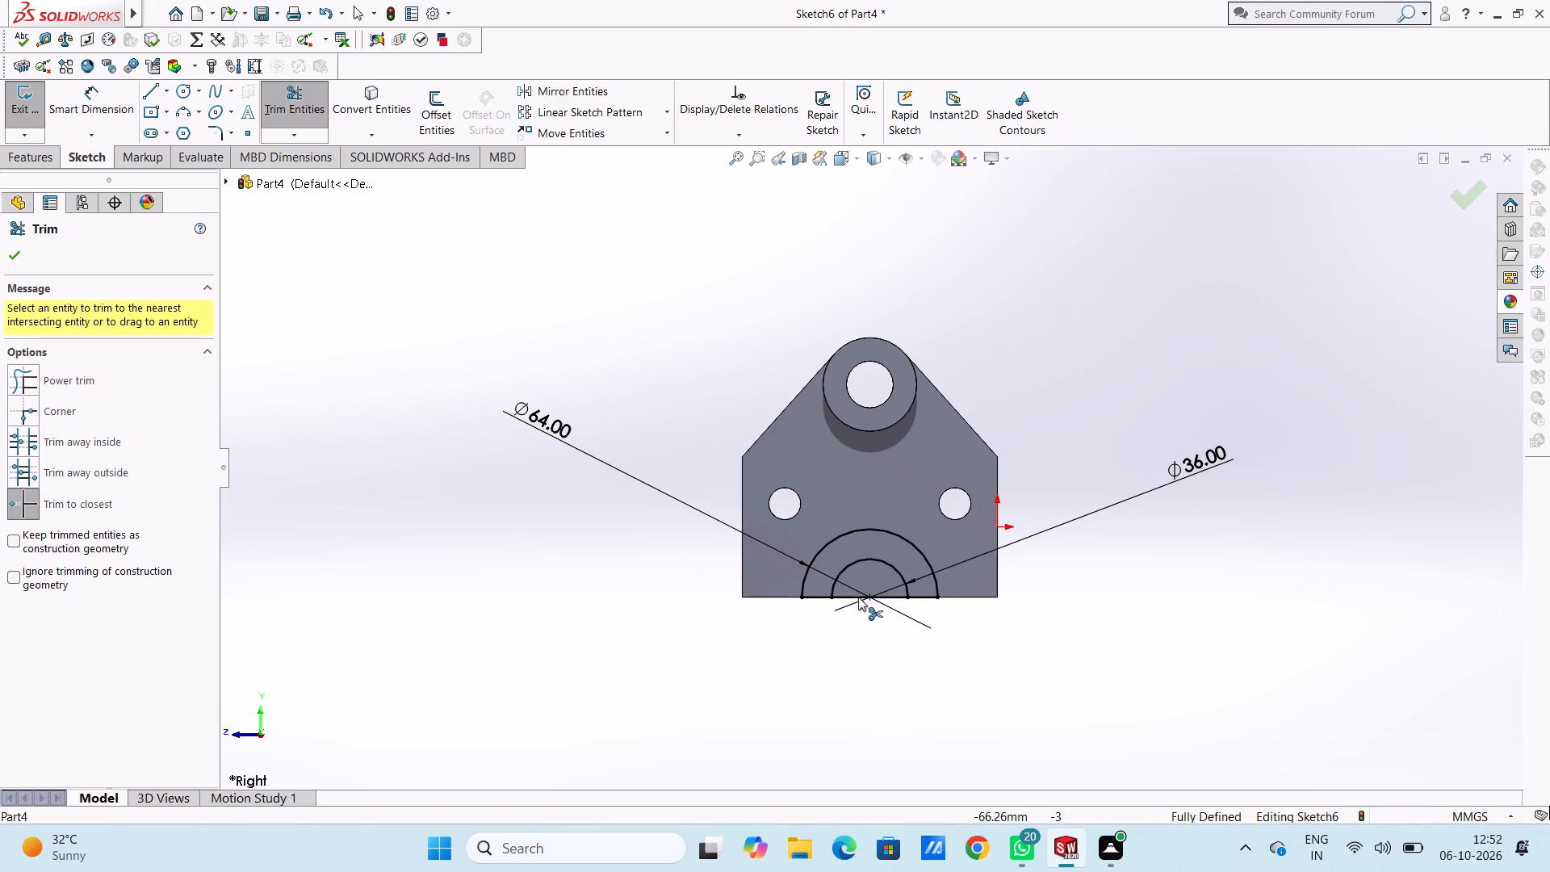
{"action": "left_click", "coordinate": [858, 594]}
{"action": "left_click", "coordinate": [858, 594]}
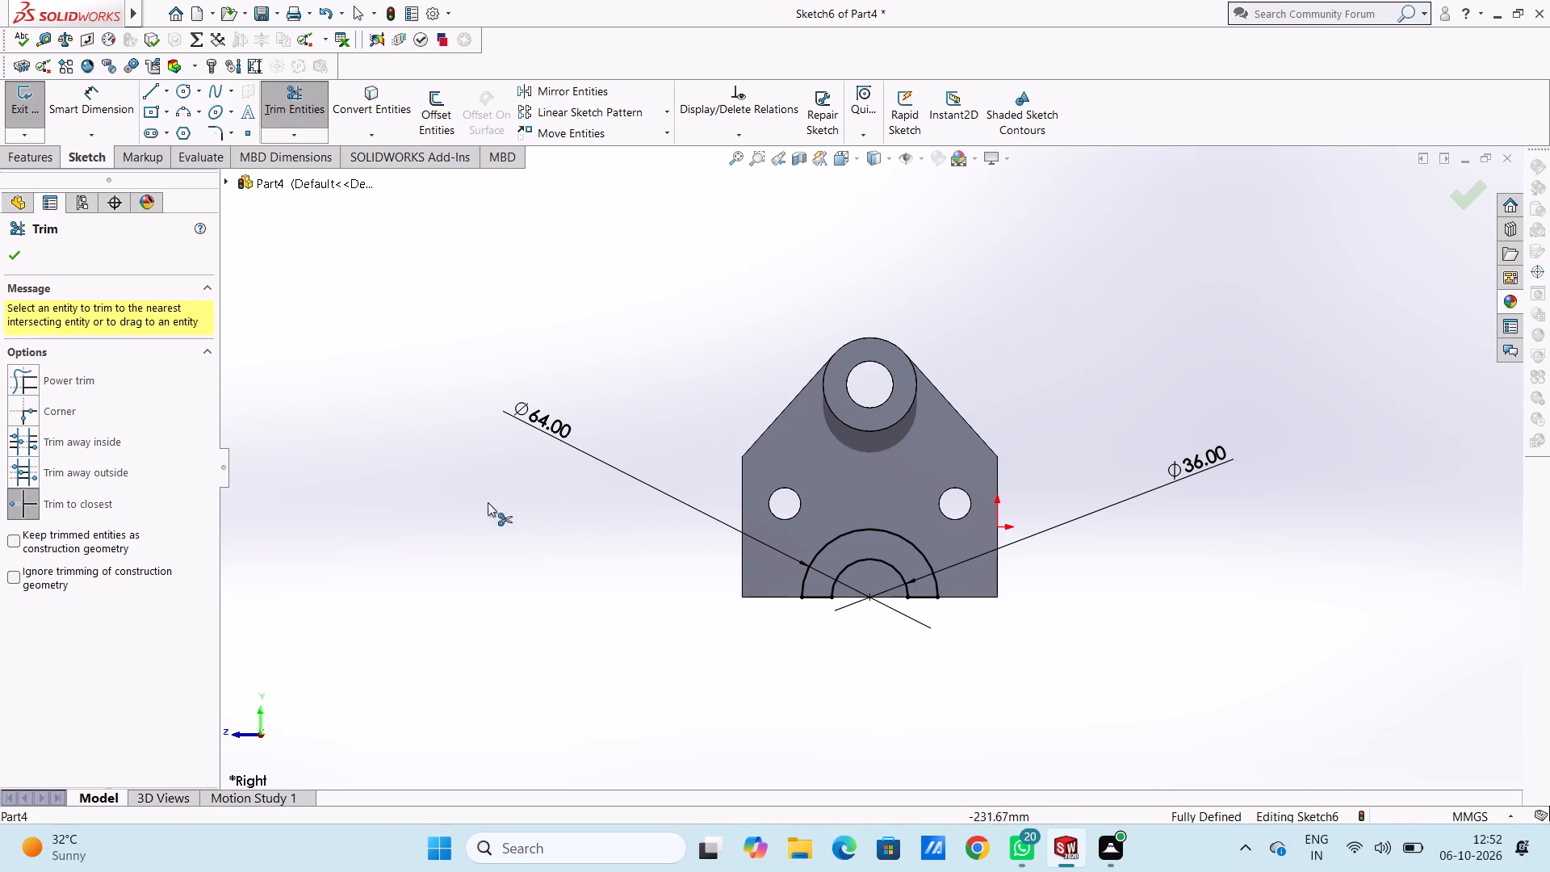
{"action": "left_click", "coordinate": [14, 258]}
Boss-extrude the half-ring profile outward from the block face with a blind depth of 64 mm and merged result.
{"action": "scroll", "coordinate": [565, 390], "scroll_direction": "up", "scroll_amount": 1}
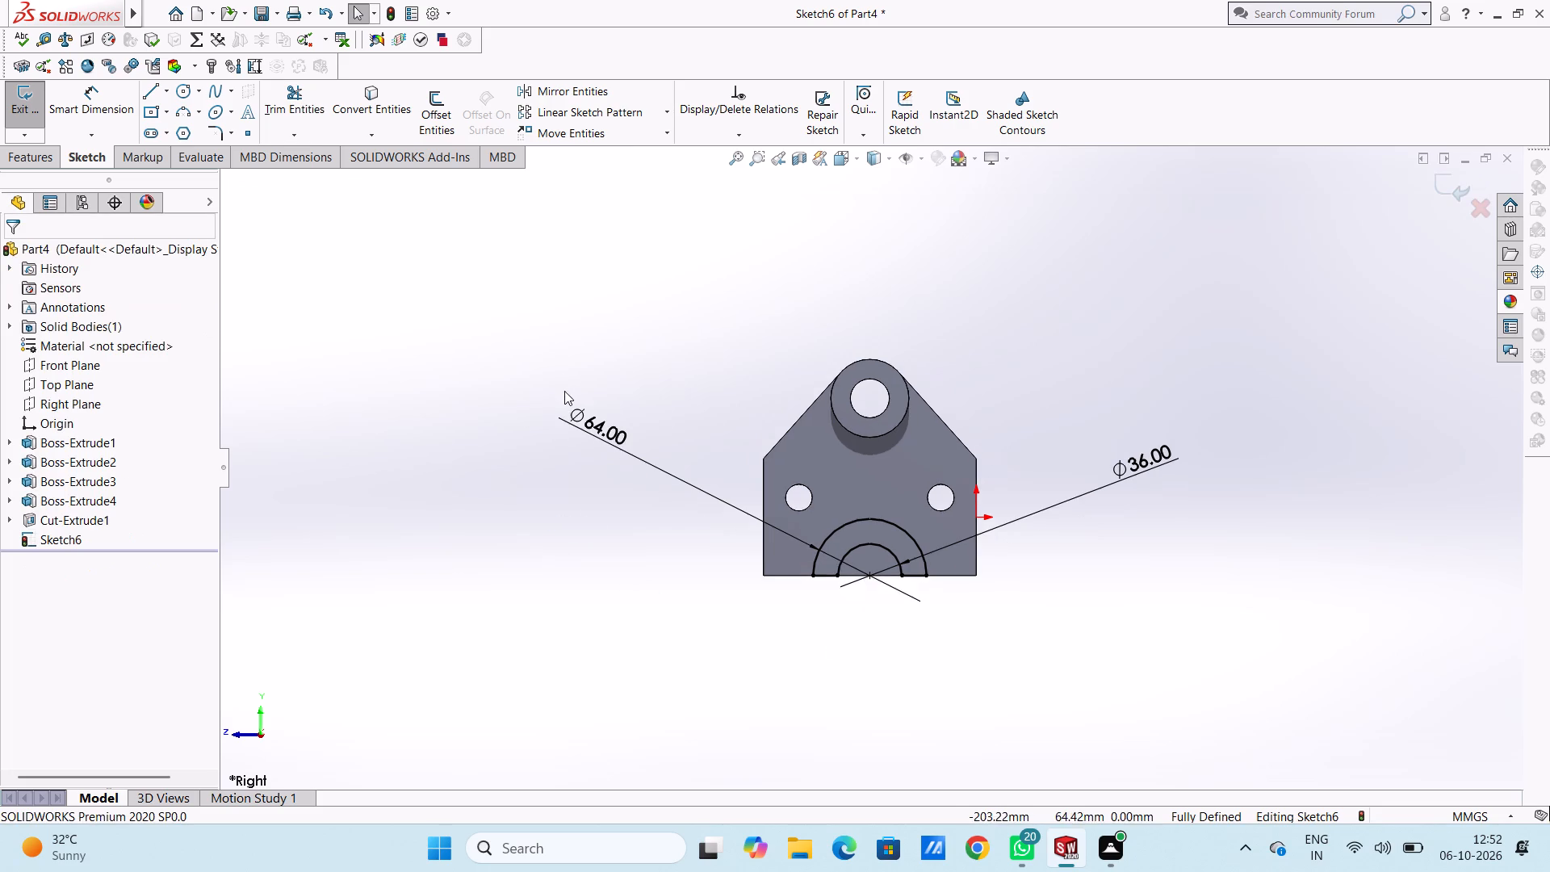
{"action": "middle_click_drag", "start_coordinate": [552, 399], "coordinate": [635, 494]}
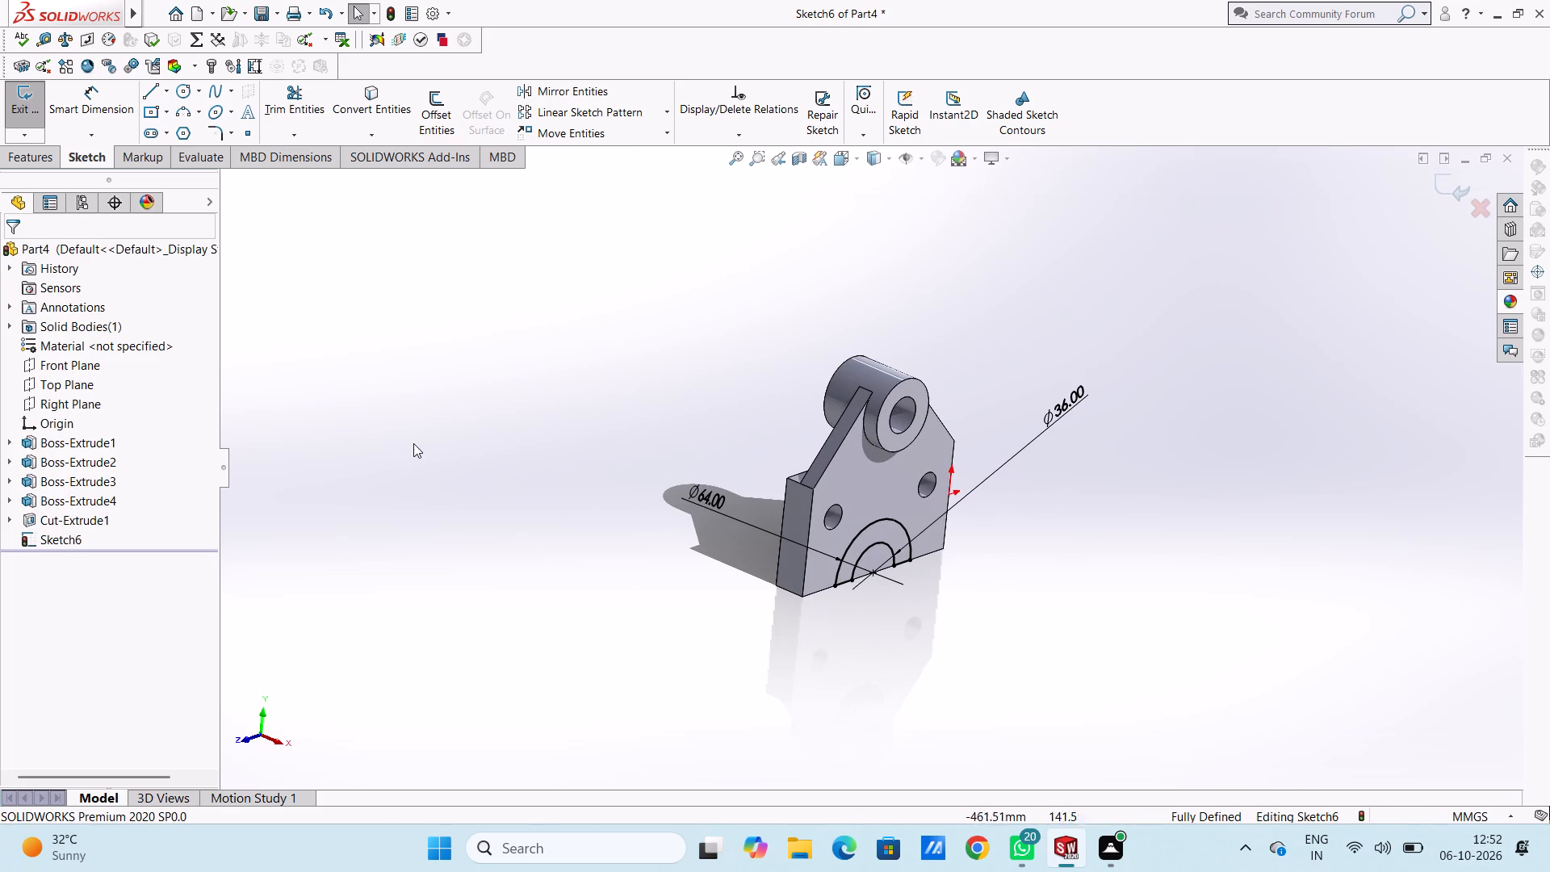
{"action": "left_click", "coordinate": [48, 157]}
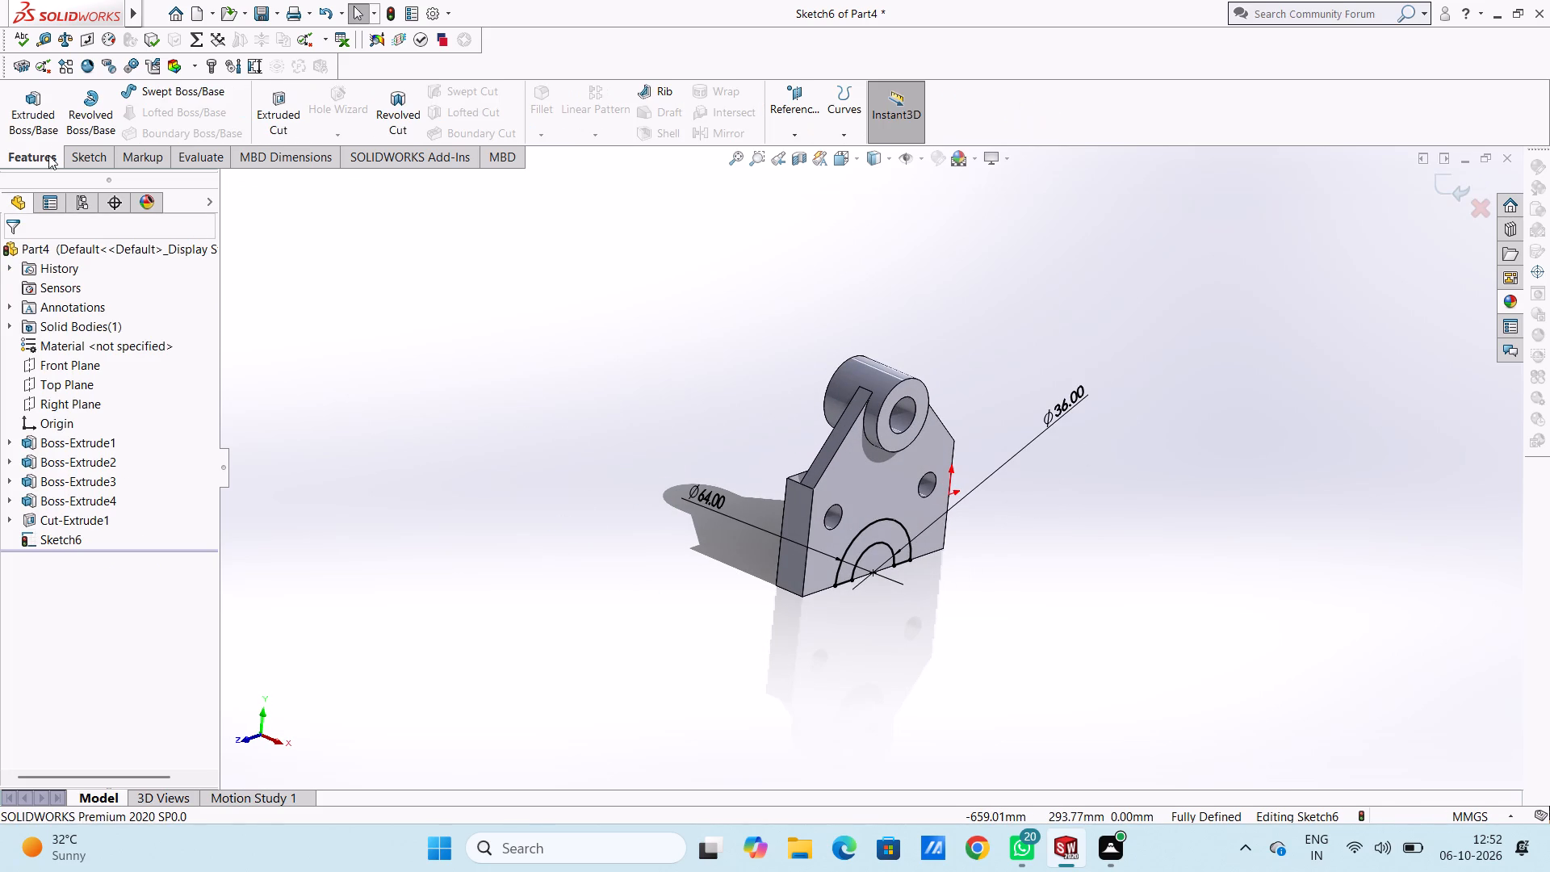
{"action": "left_click", "coordinate": [44, 111]}
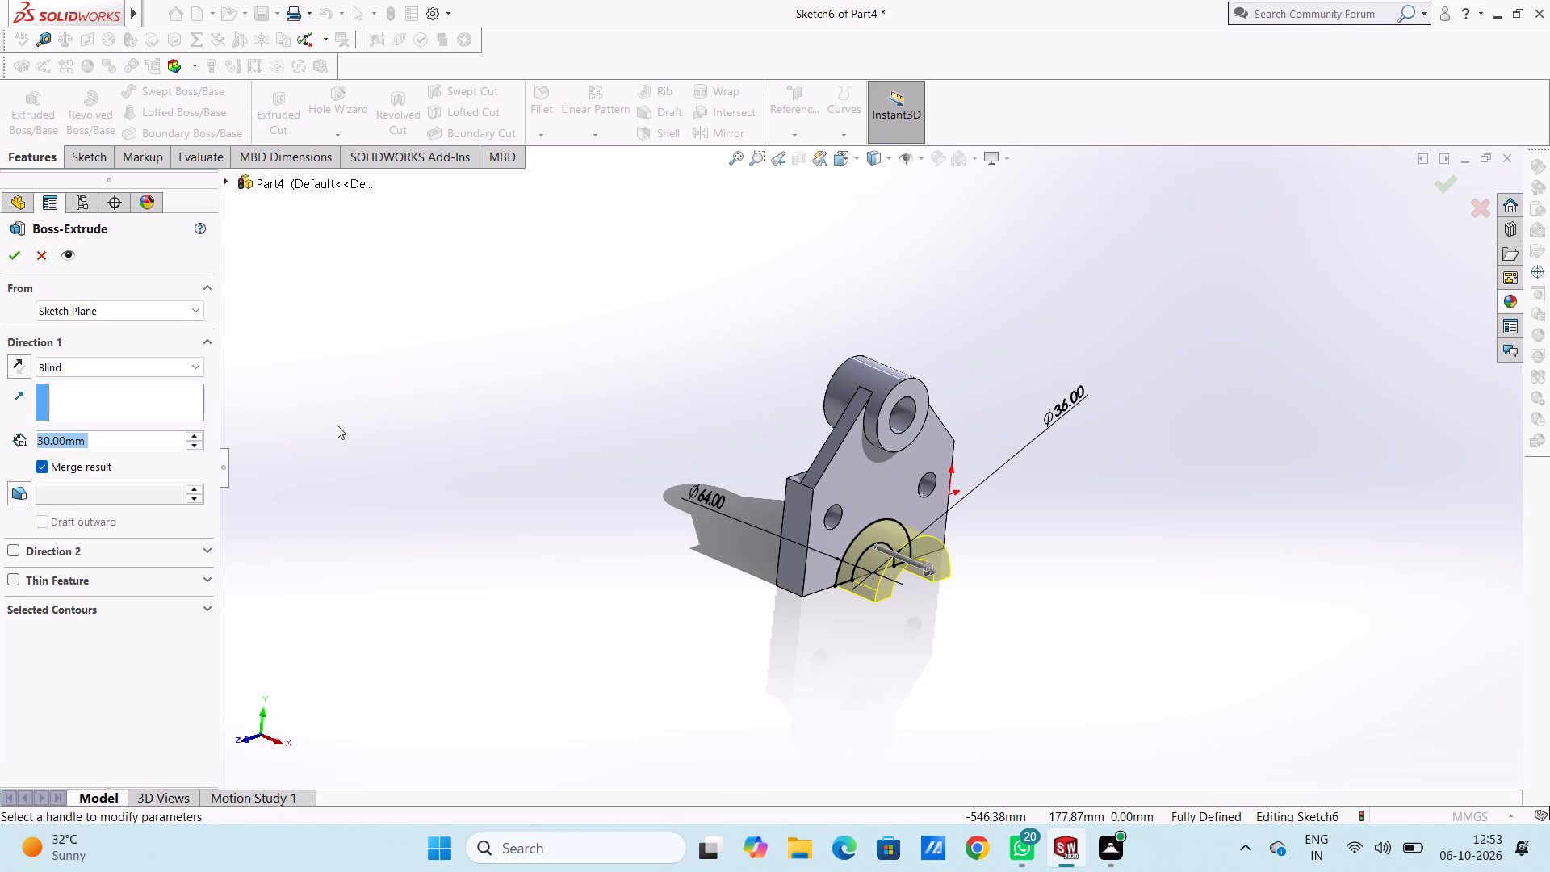
{"action": "type", "text": "64"}
{"action": "key", "text": "Return"}
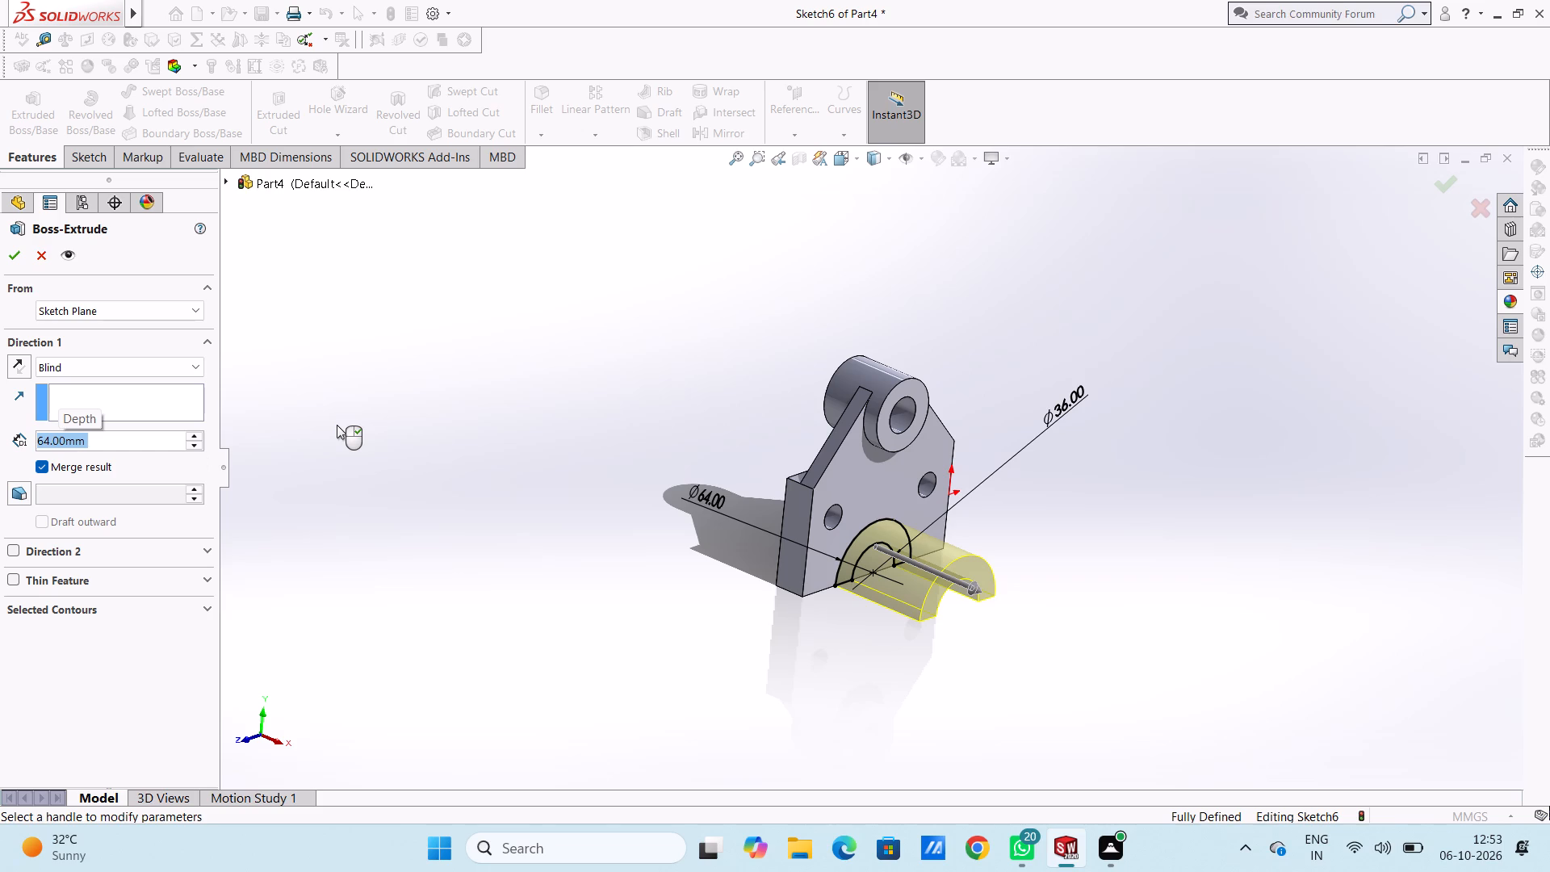
{"action": "left_click", "coordinate": [19, 248]}
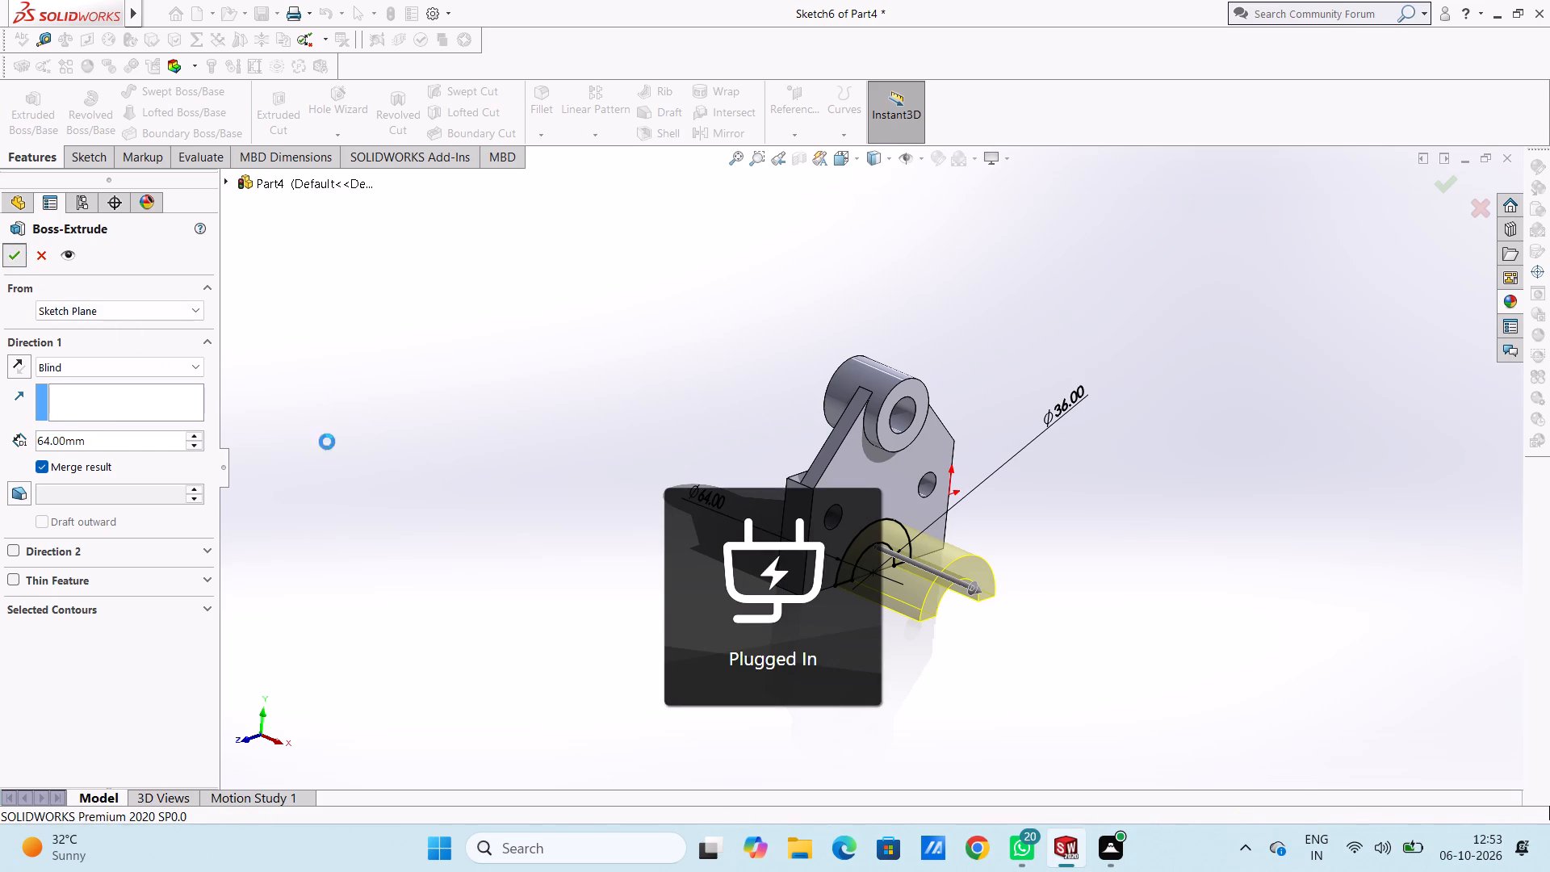
{"action": "left_click", "coordinate": [387, 444]}
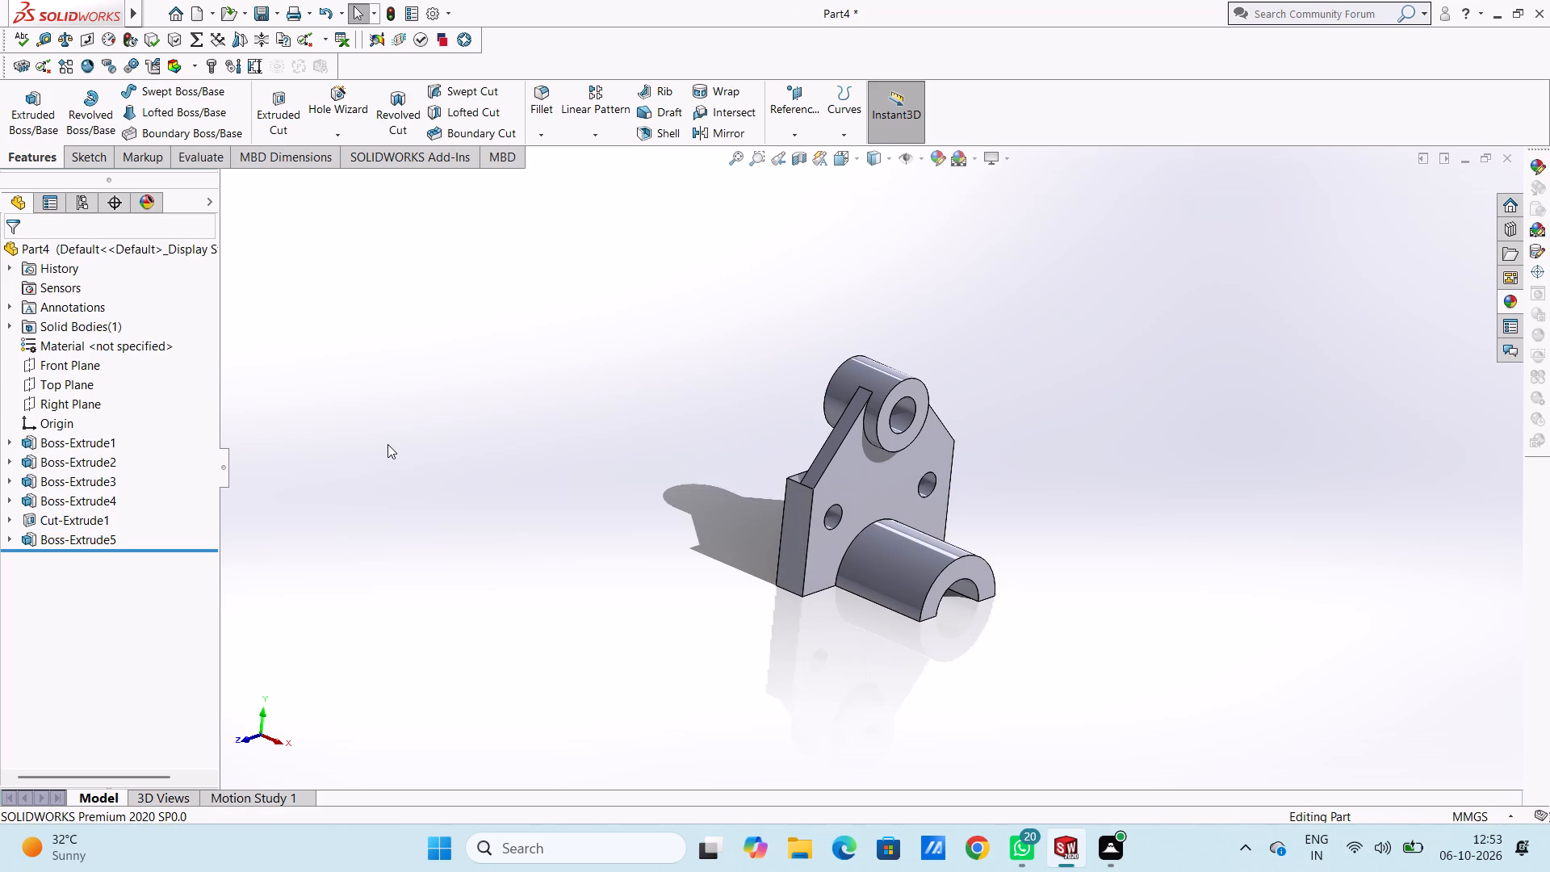
Examine the part from several sides, checking the half-ring boss against the block, holes and upper ring.
{"action": "scroll", "coordinate": [563, 508], "scroll_direction": "up", "scroll_amount": 2}
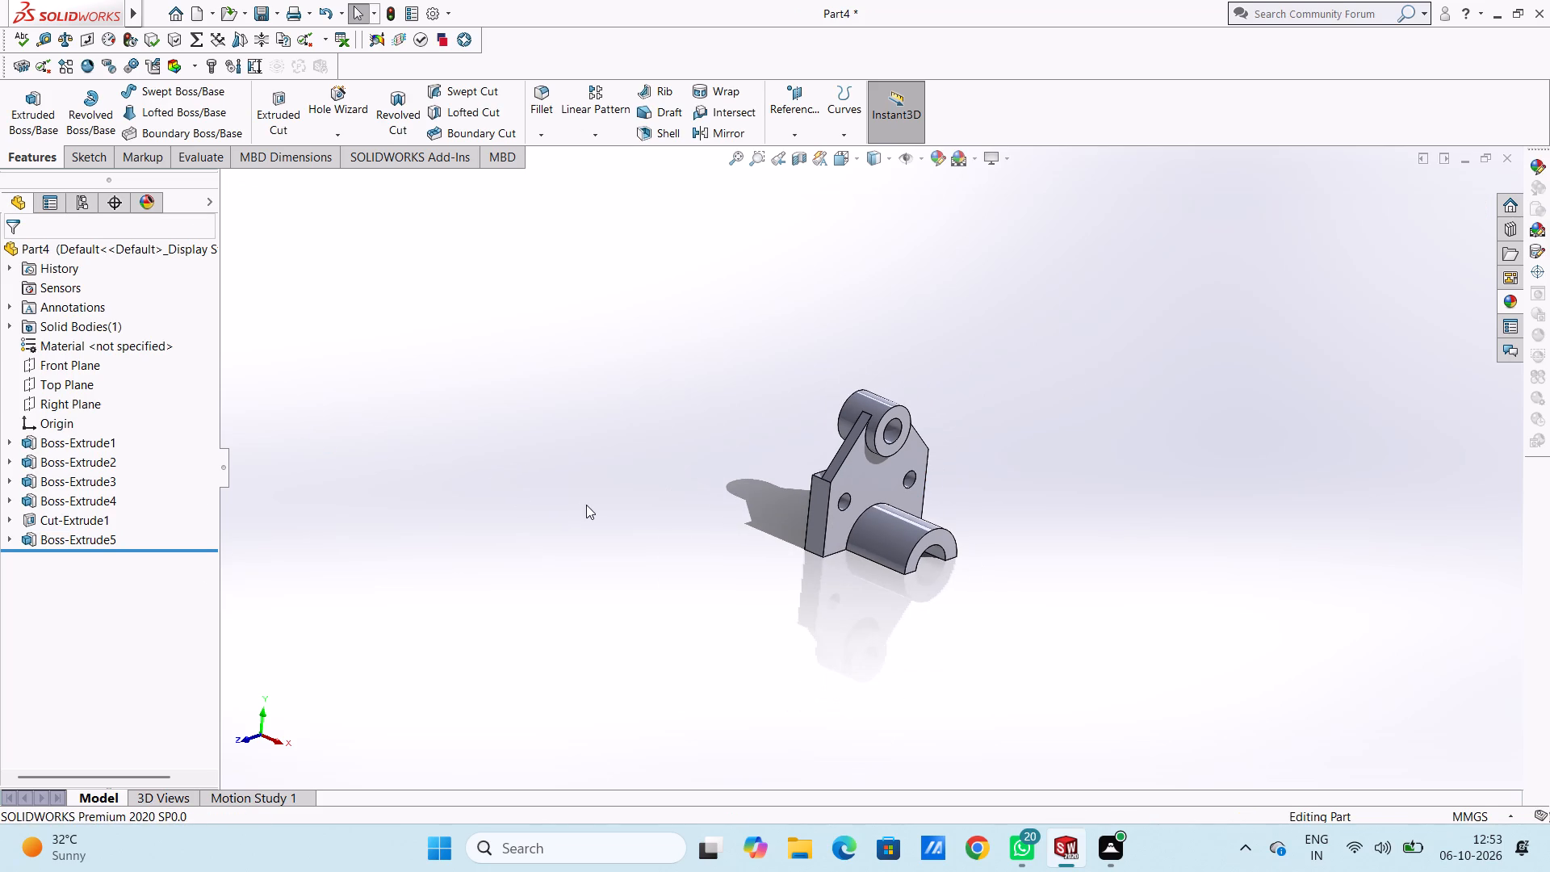
{"action": "middle_click_drag", "start_coordinate": [586, 505], "coordinate": [500, 350]}
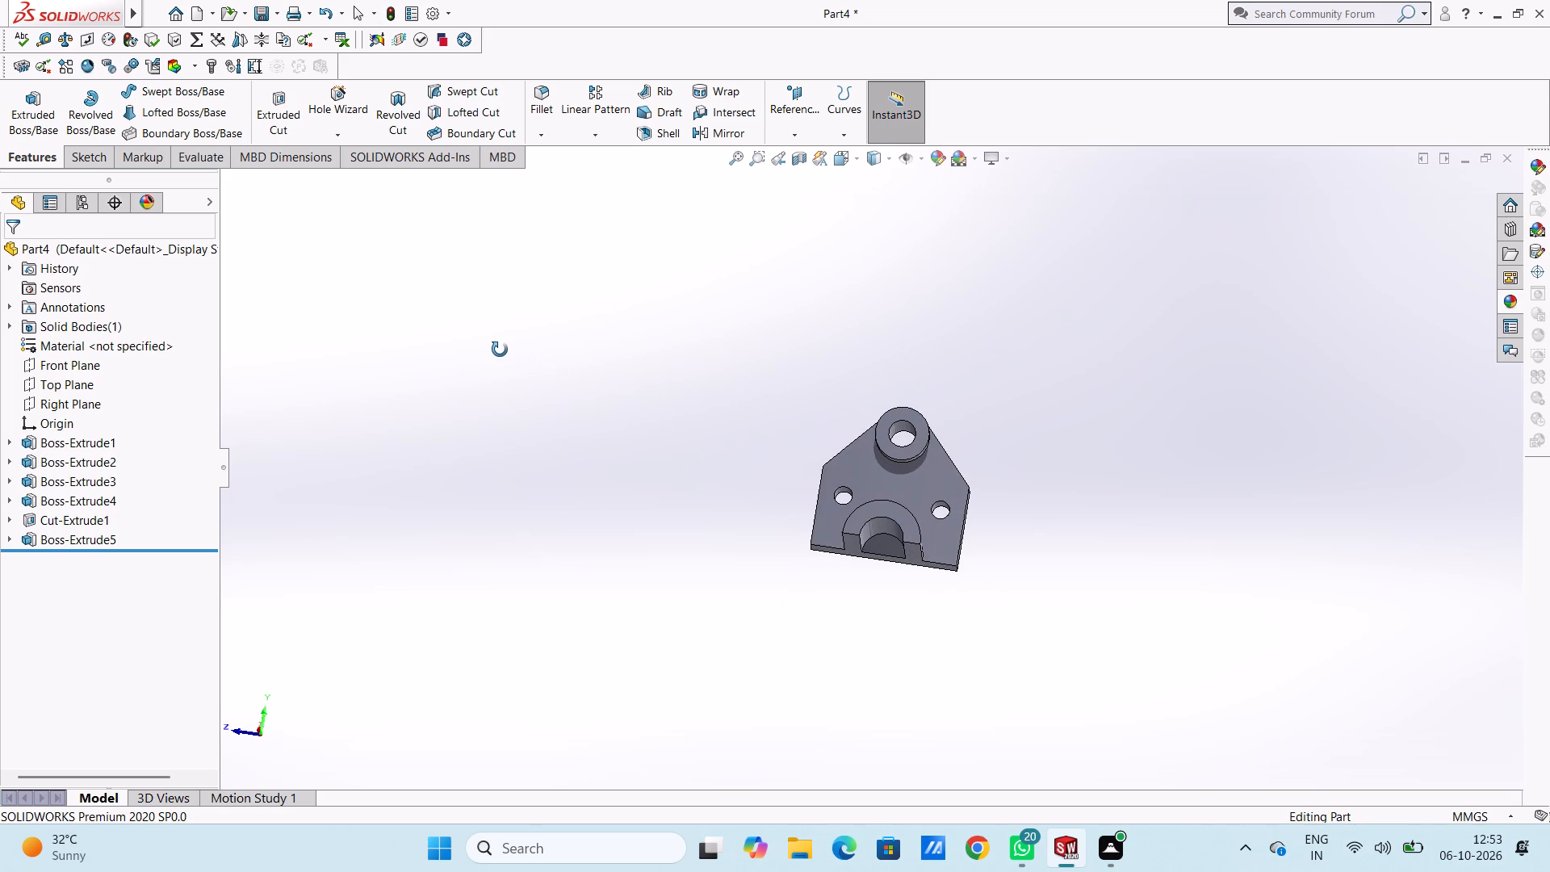
{"action": "middle_click_drag", "start_coordinate": [500, 350], "coordinate": [610, 447]}
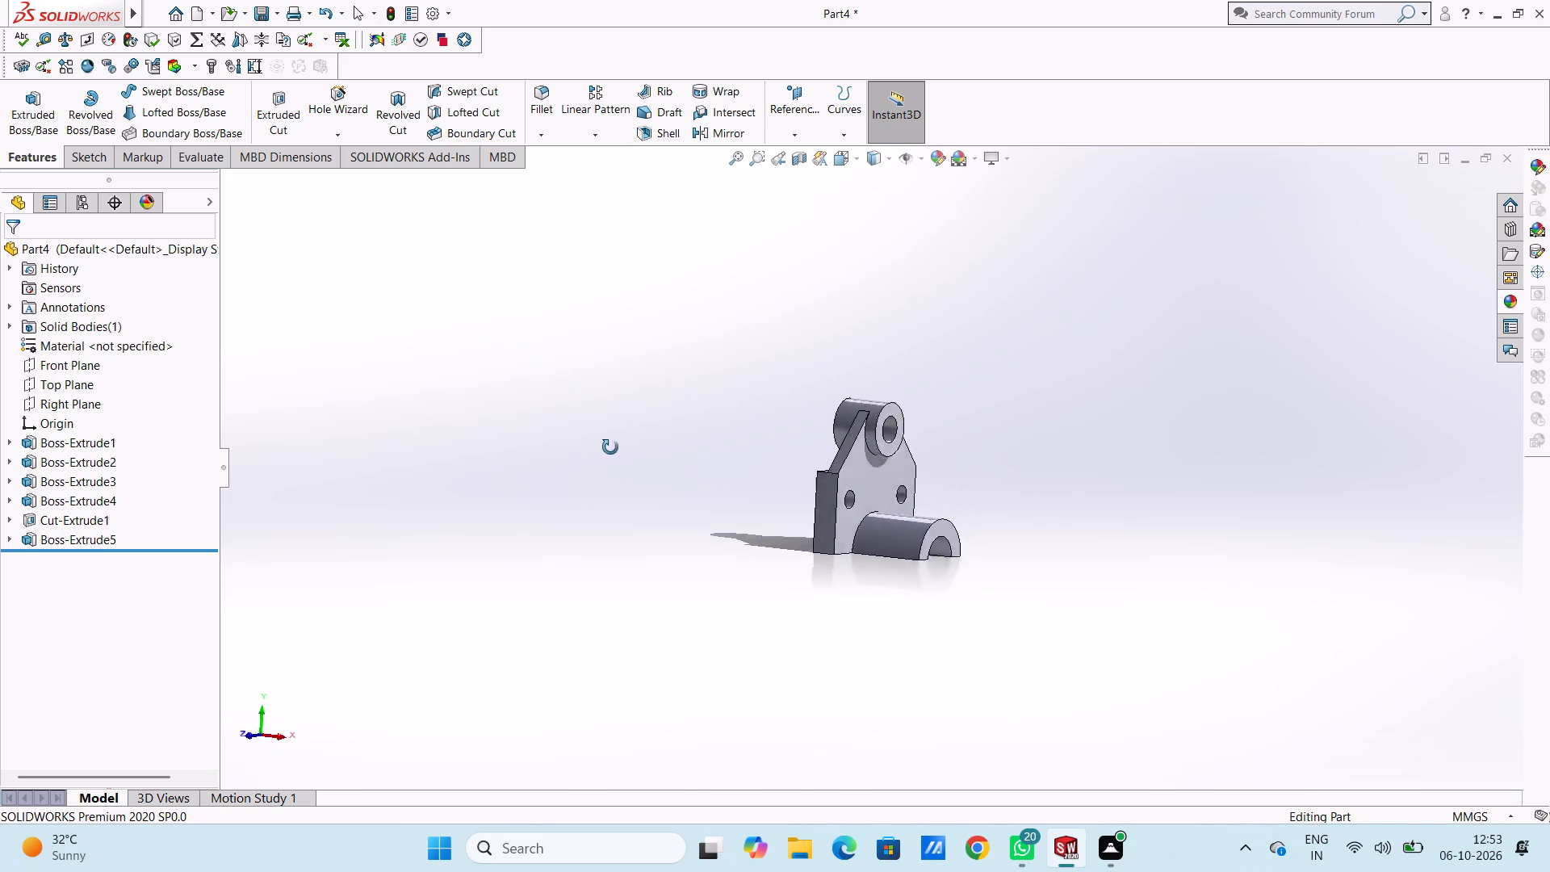
{"action": "middle_click_drag", "start_coordinate": [610, 447], "coordinate": [556, 398]}
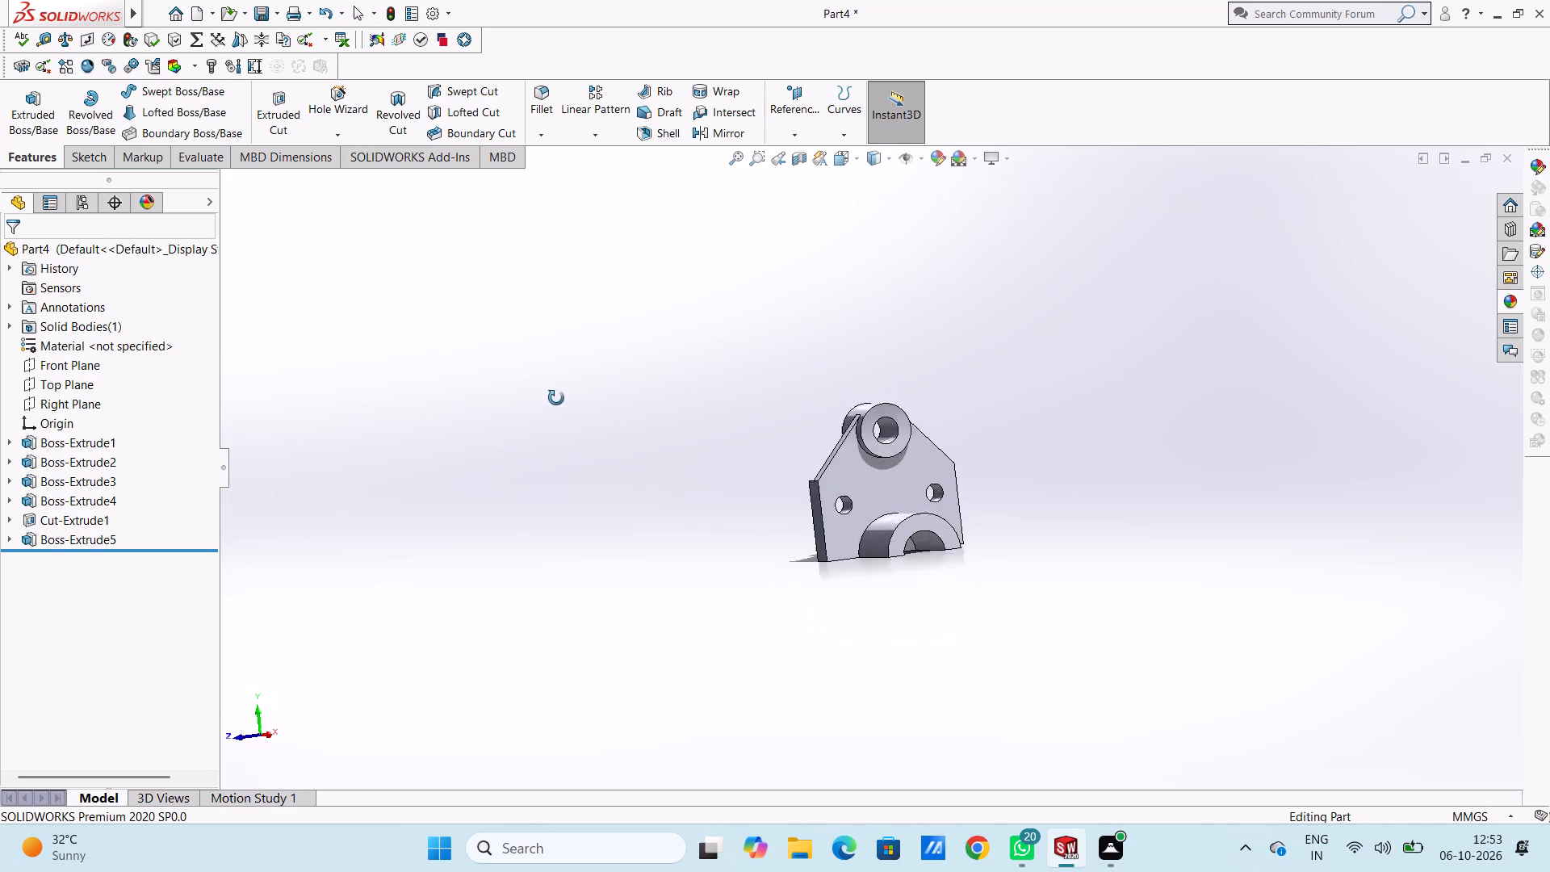
{"action": "middle_click_drag", "start_coordinate": [556, 398], "coordinate": [508, 379]}
{"action": "middle_click_drag", "start_coordinate": [589, 528], "coordinate": [650, 567]}
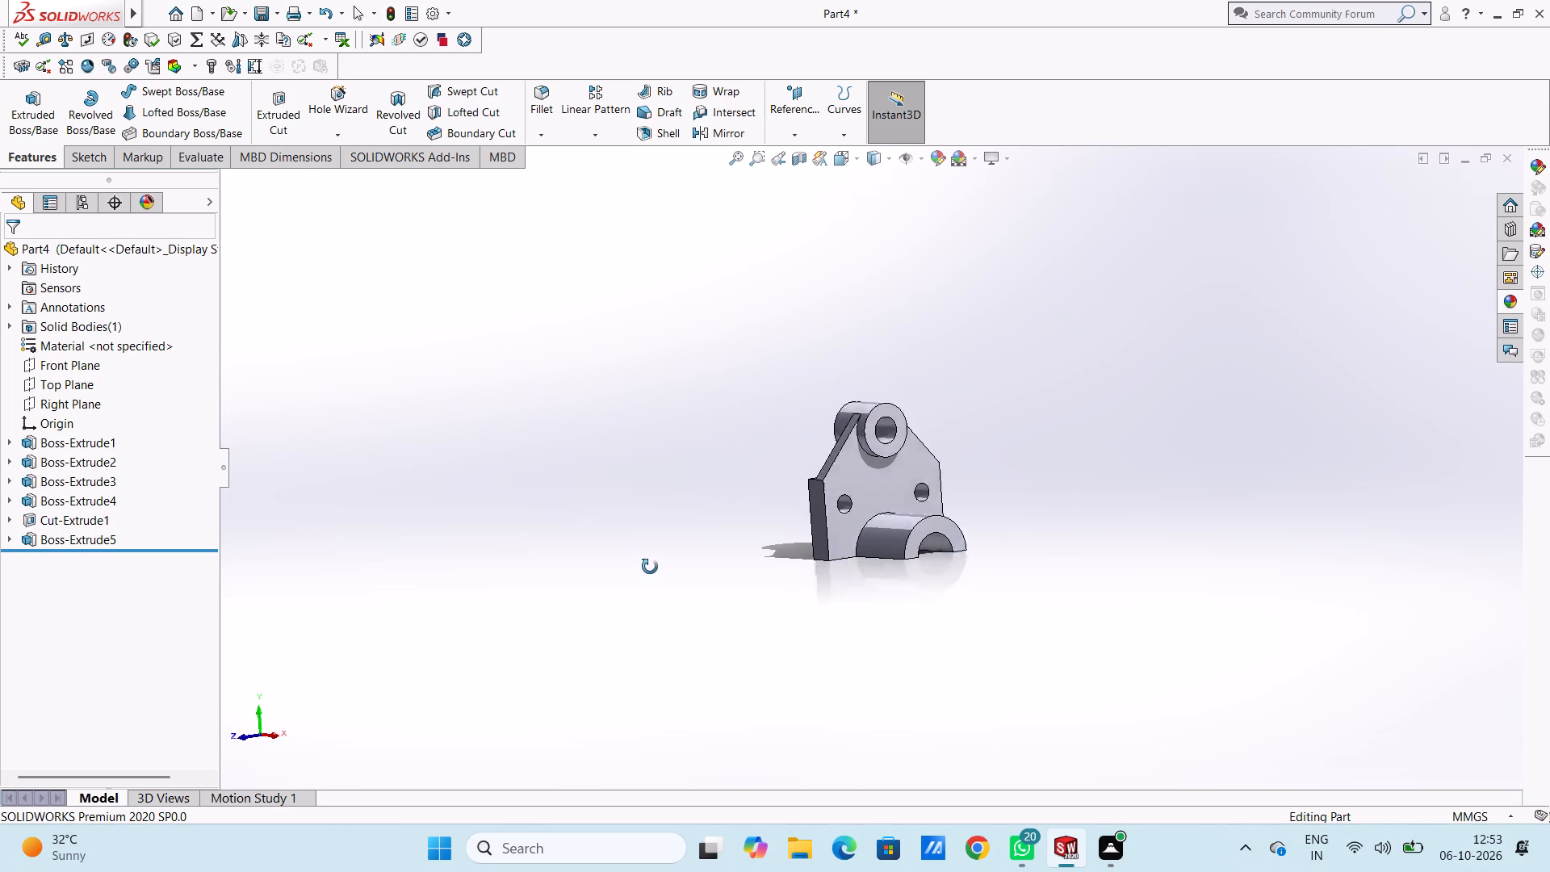
Examine the bracket from below, the front and the sides, checking the space between the upper ring and the half-ring boss.
{"action": "middle_click_drag", "start_coordinate": [650, 567], "coordinate": [597, 413]}
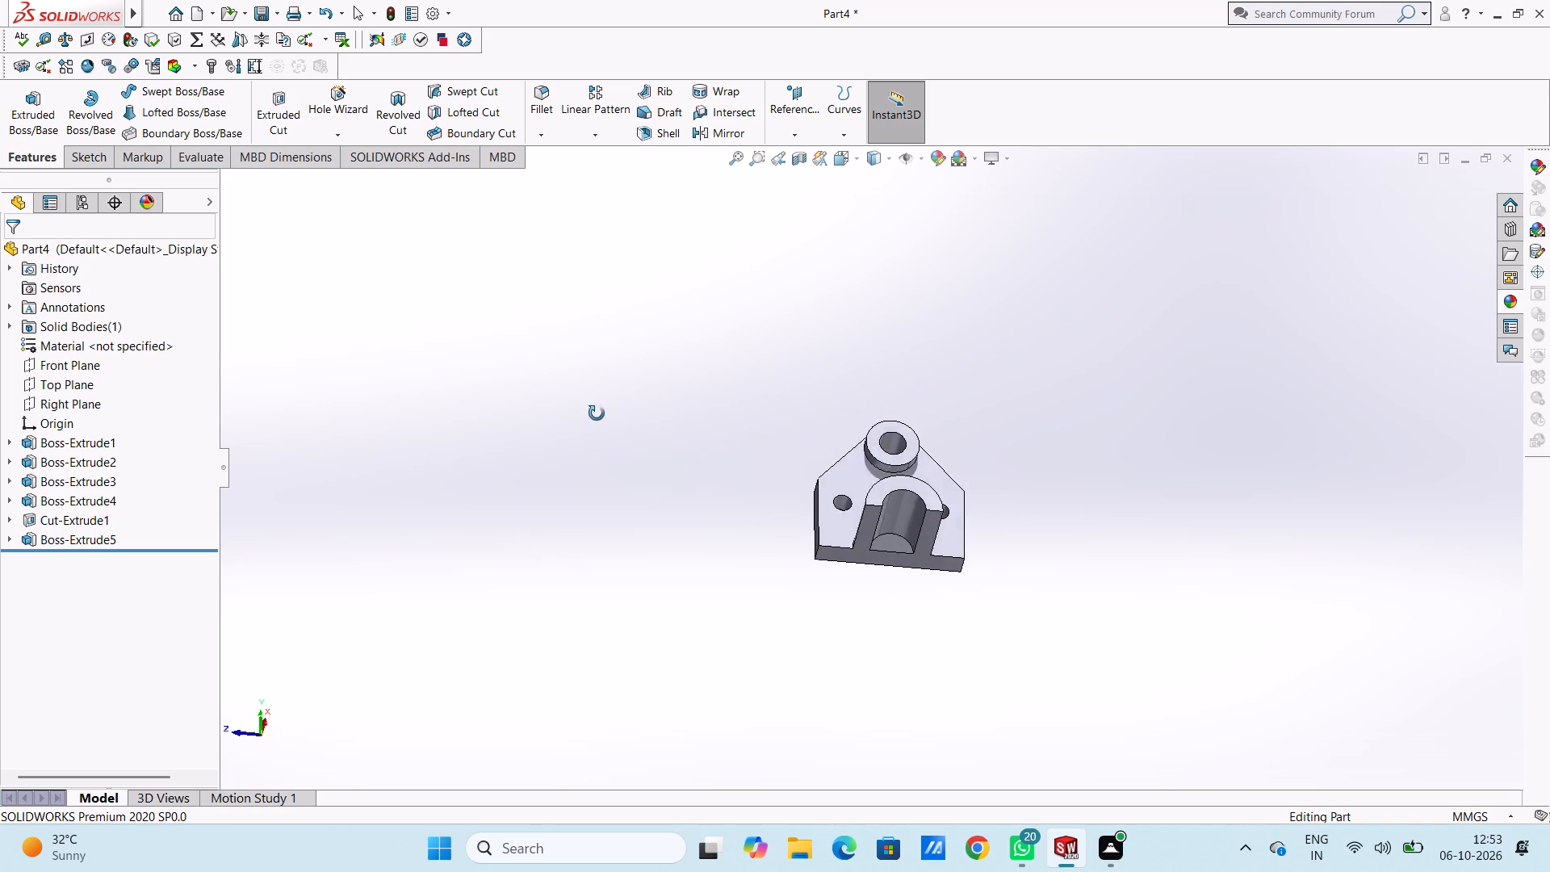
{"action": "middle_click_drag", "start_coordinate": [597, 413], "coordinate": [629, 582]}
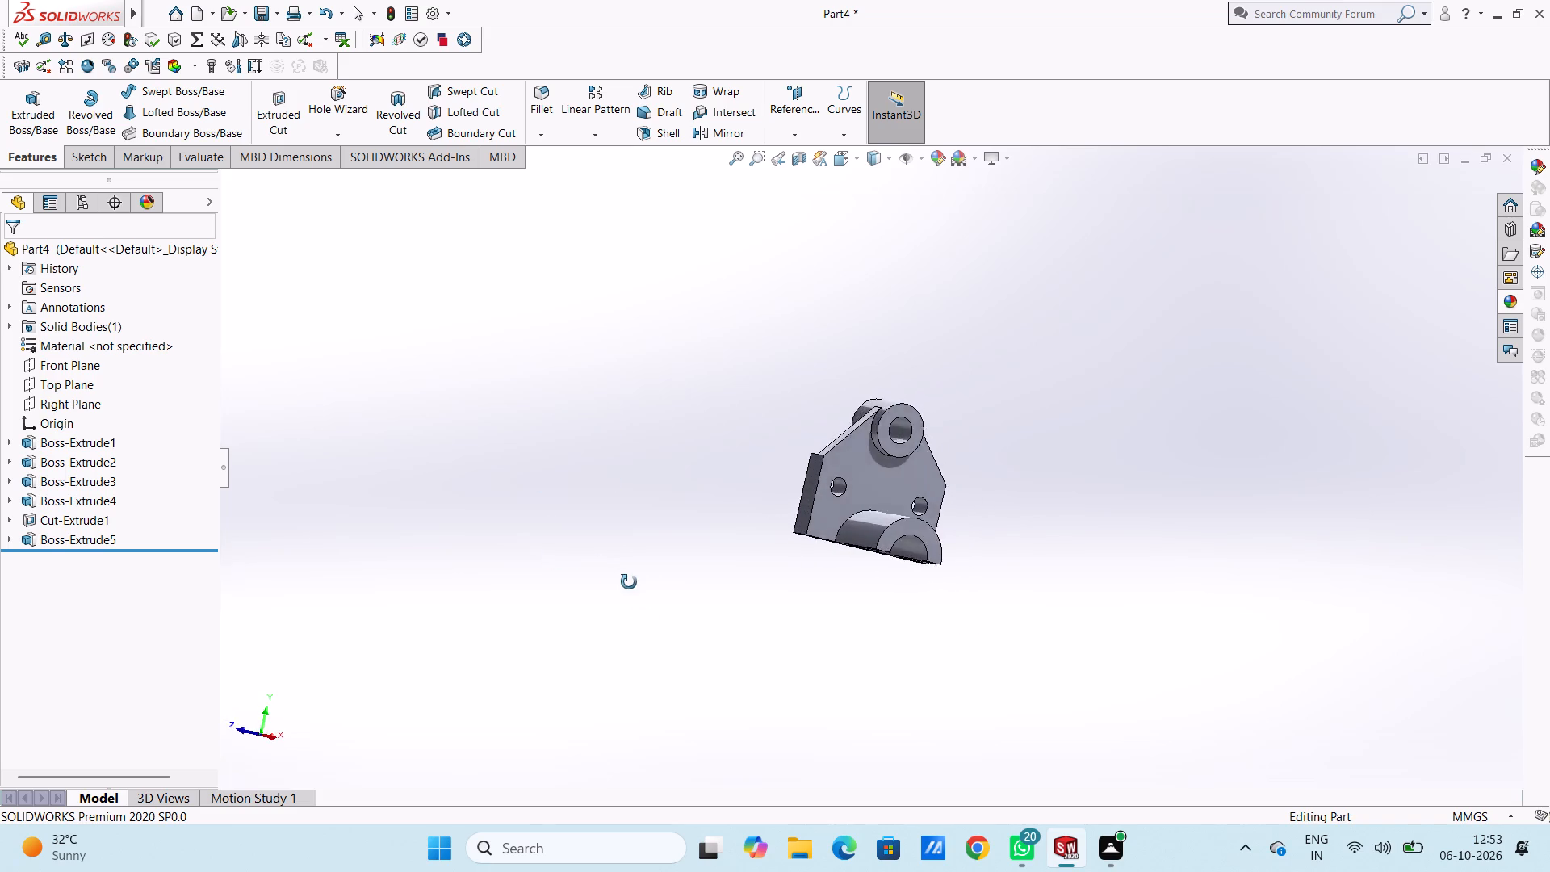
{"action": "middle_click_drag", "start_coordinate": [629, 582], "coordinate": [618, 558]}
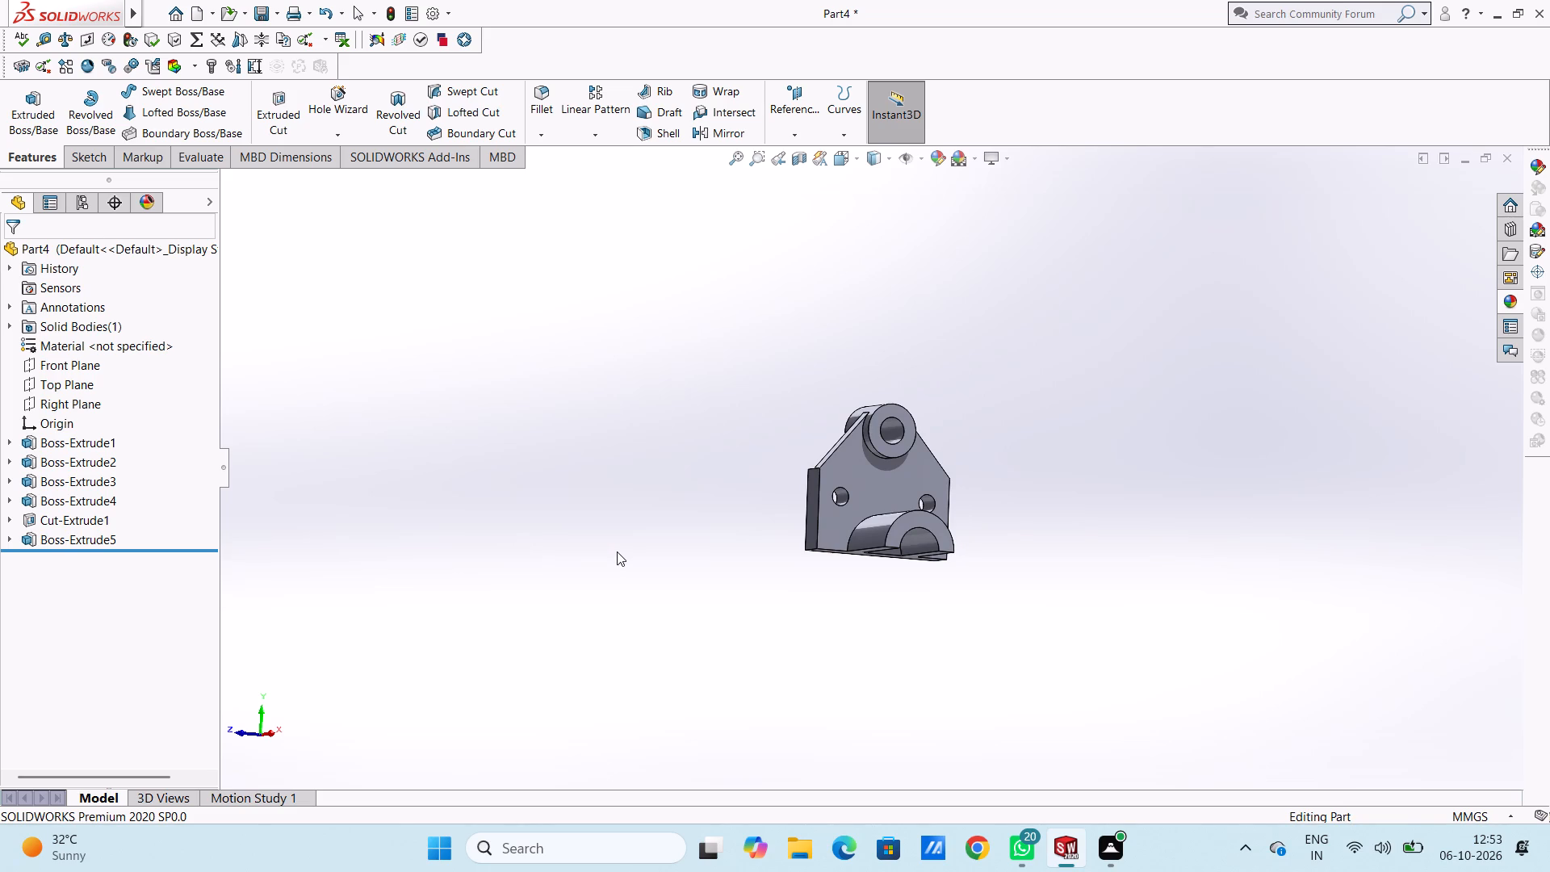
{"action": "middle_click_drag", "start_coordinate": [614, 579], "coordinate": [601, 503]}
{"action": "scroll", "coordinate": [601, 503], "scroll_direction": "down", "scroll_amount": 1}
{"action": "scroll", "coordinate": [601, 503], "scroll_direction": "up", "scroll_amount": 1}
{"action": "scroll", "coordinate": [947, 544], "scroll_direction": "down", "scroll_amount": 4}
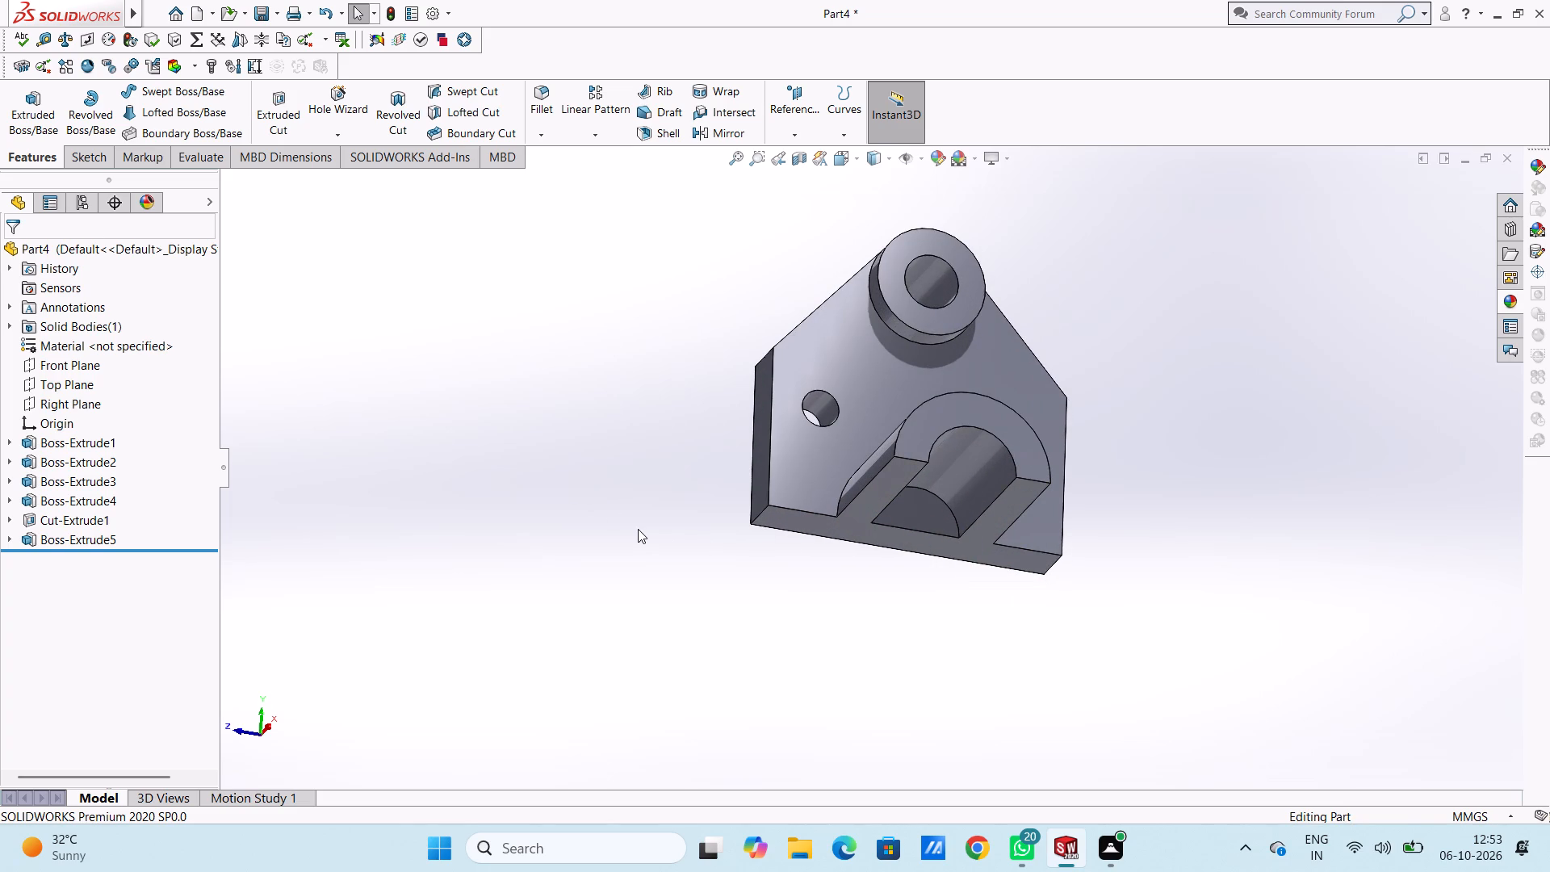
{"action": "scroll", "coordinate": [638, 529], "scroll_direction": "up", "scroll_amount": 2}
{"action": "middle_click_drag", "start_coordinate": [643, 466], "coordinate": [643, 471]}
{"action": "scroll", "coordinate": [643, 469], "scroll_direction": "down", "scroll_amount": 1}
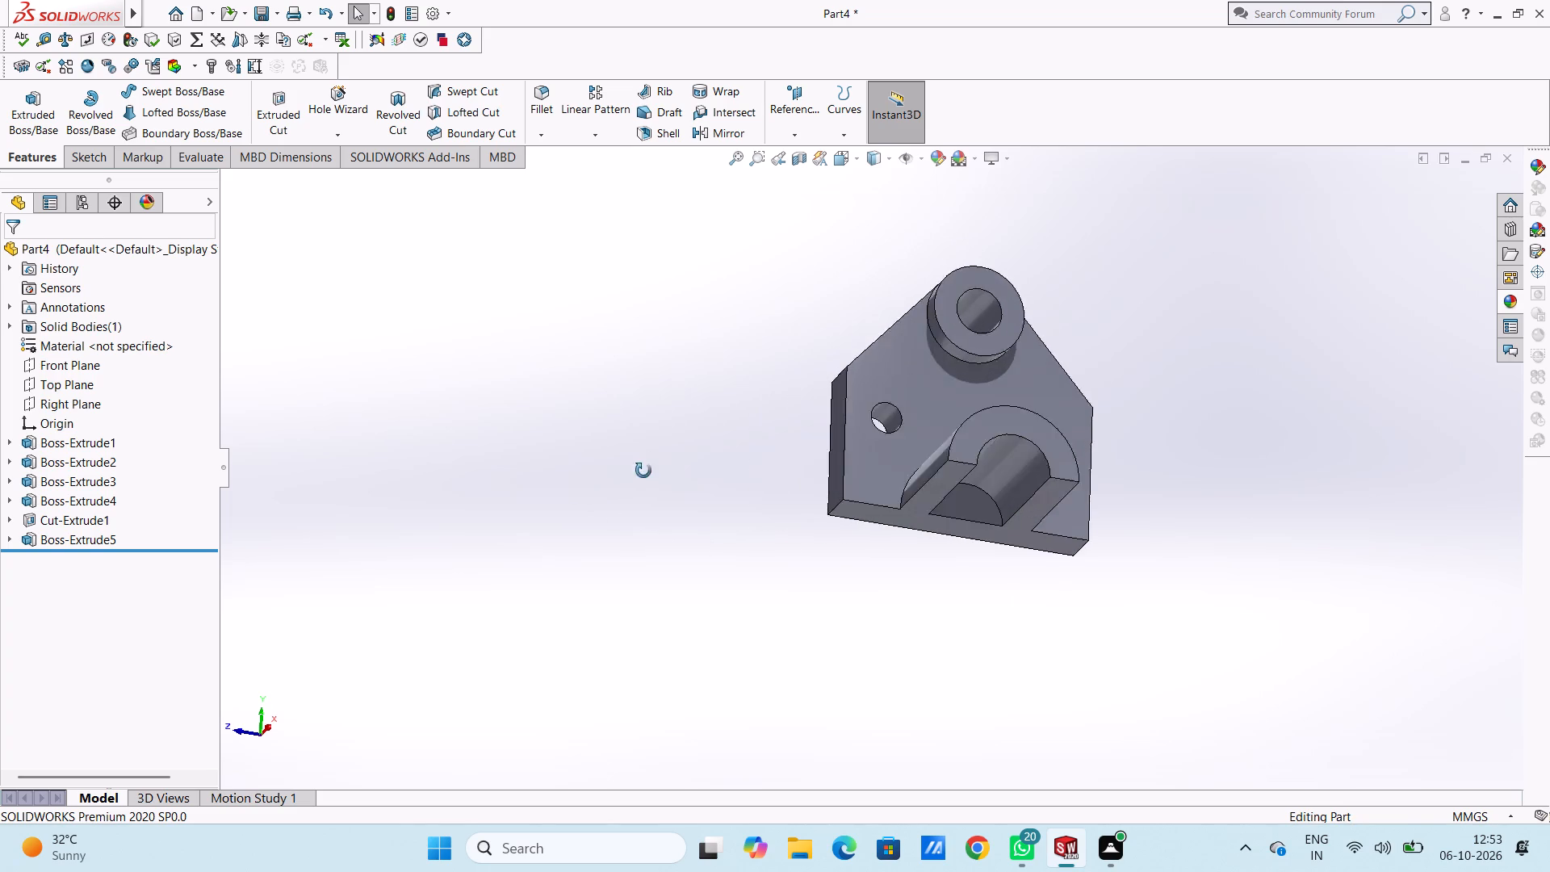
{"action": "middle_click_drag", "start_coordinate": [643, 471], "coordinate": [582, 575]}
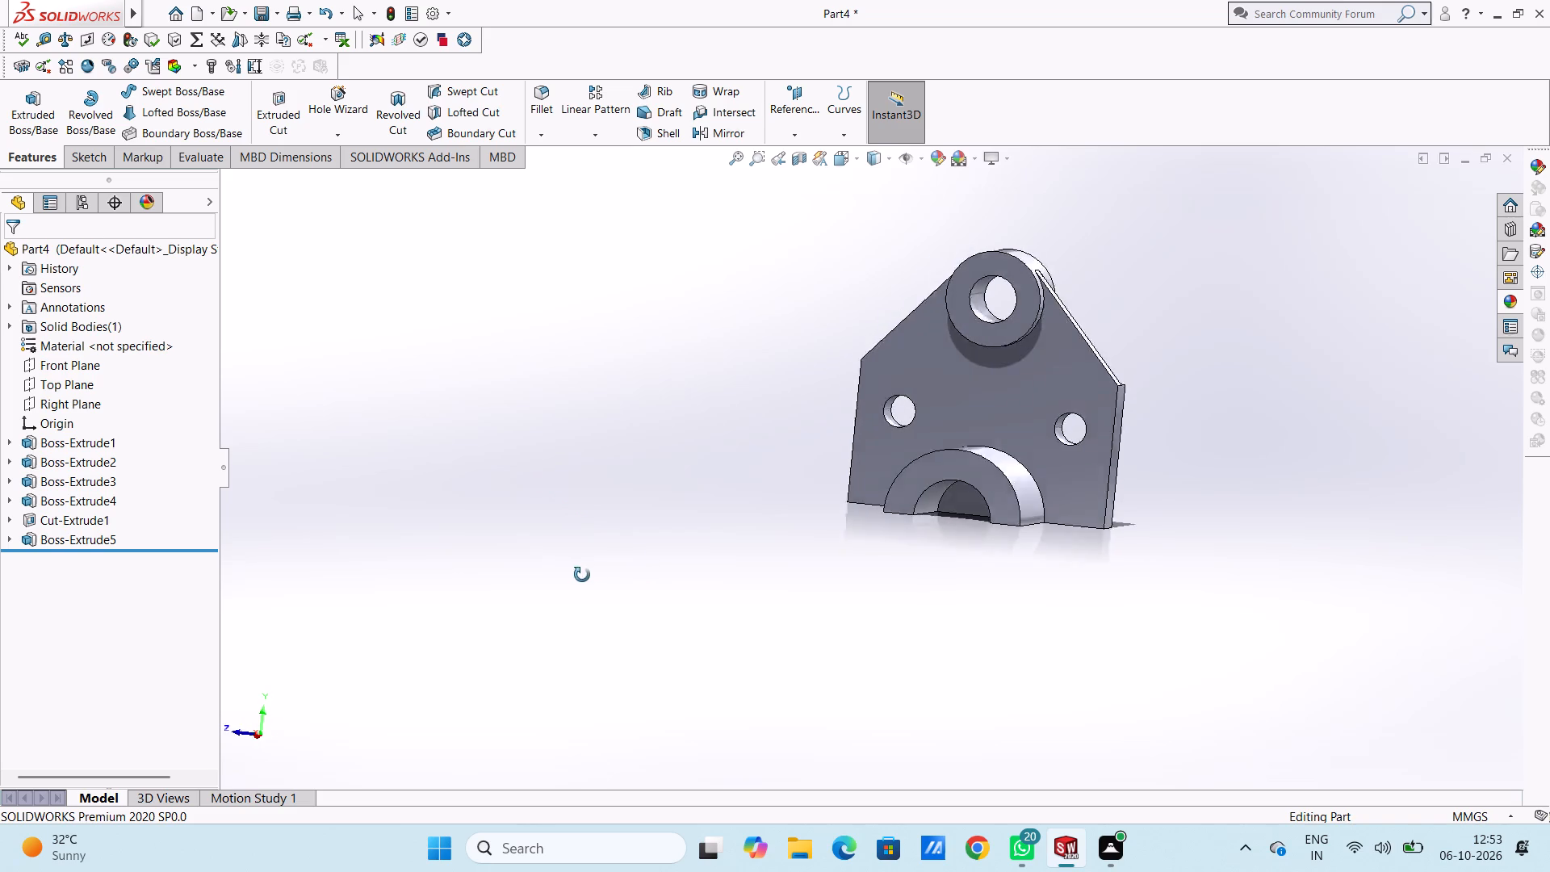
{"action": "middle_click_drag", "start_coordinate": [582, 575], "coordinate": [723, 596]}
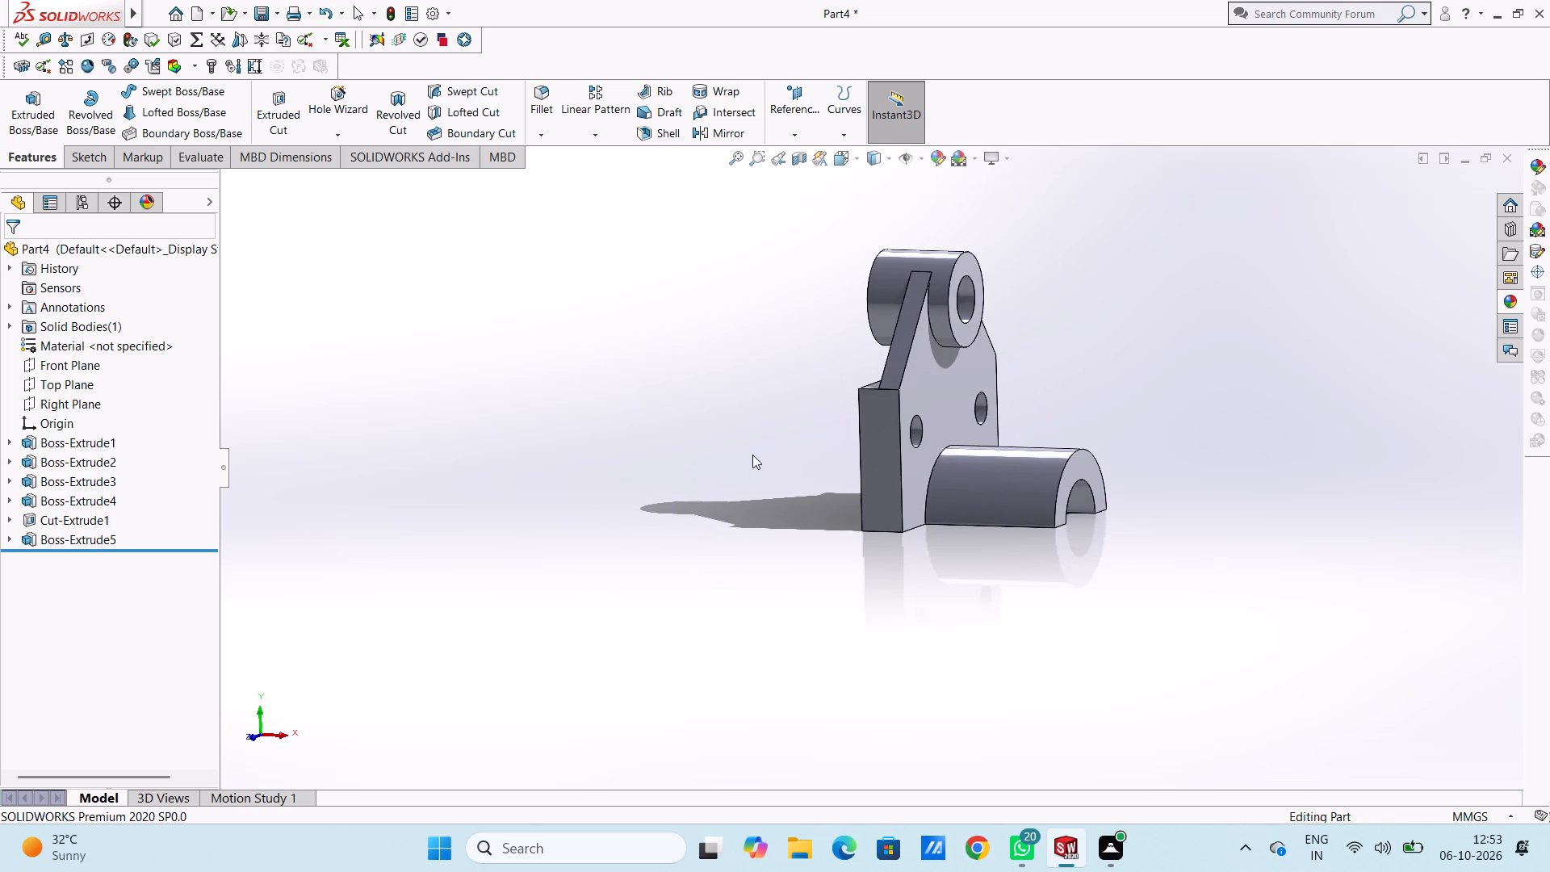
{"action": "middle_click_drag", "start_coordinate": [631, 526], "coordinate": [646, 425]}
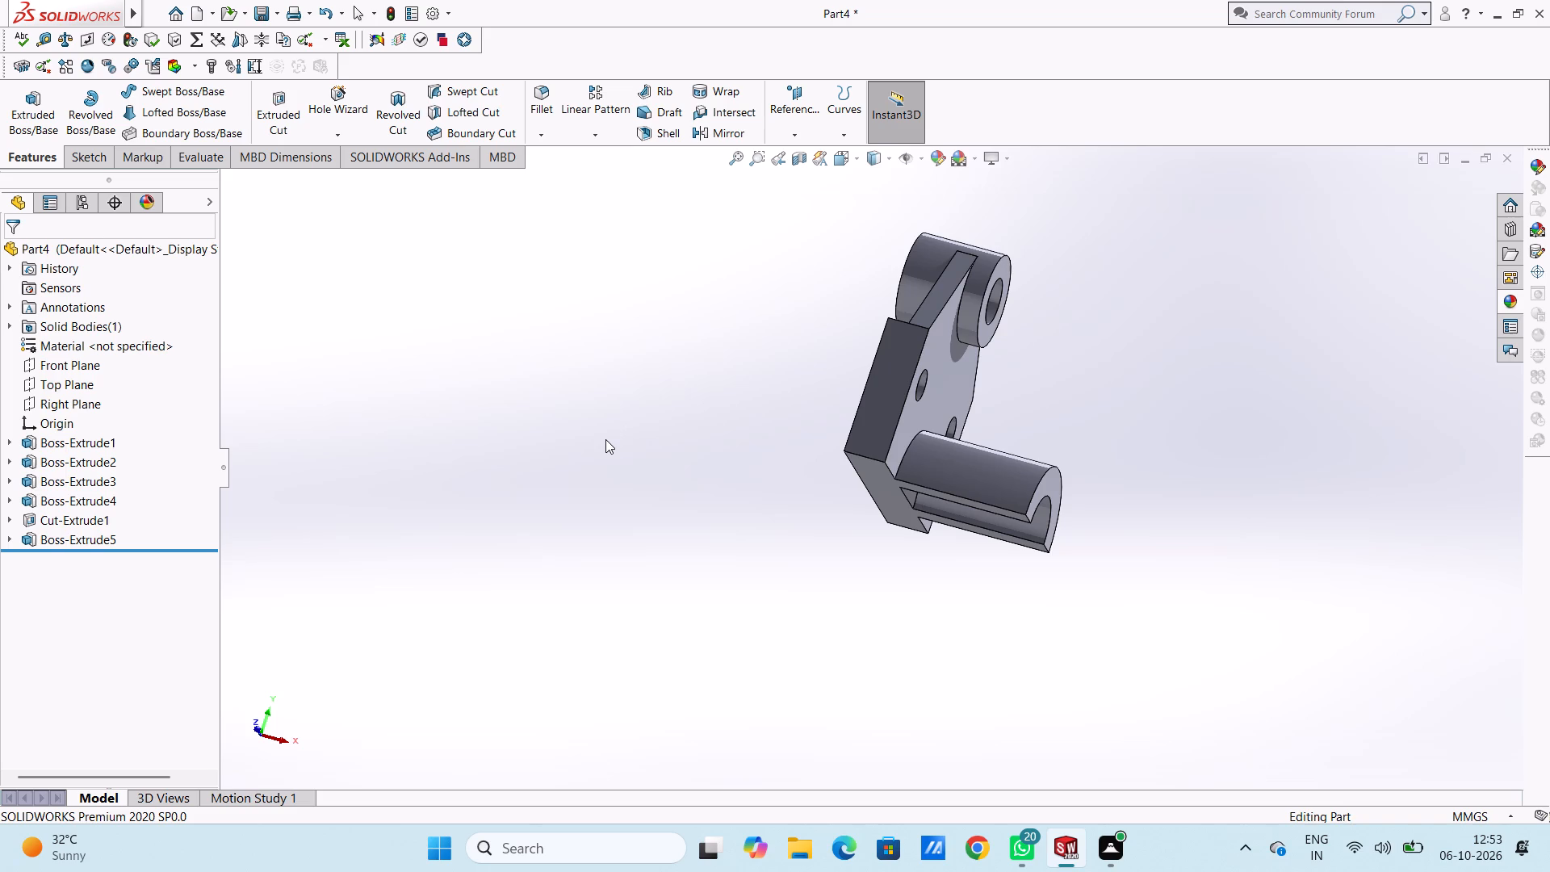
{"action": "middle_click_drag", "start_coordinate": [605, 439], "coordinate": [594, 479]}
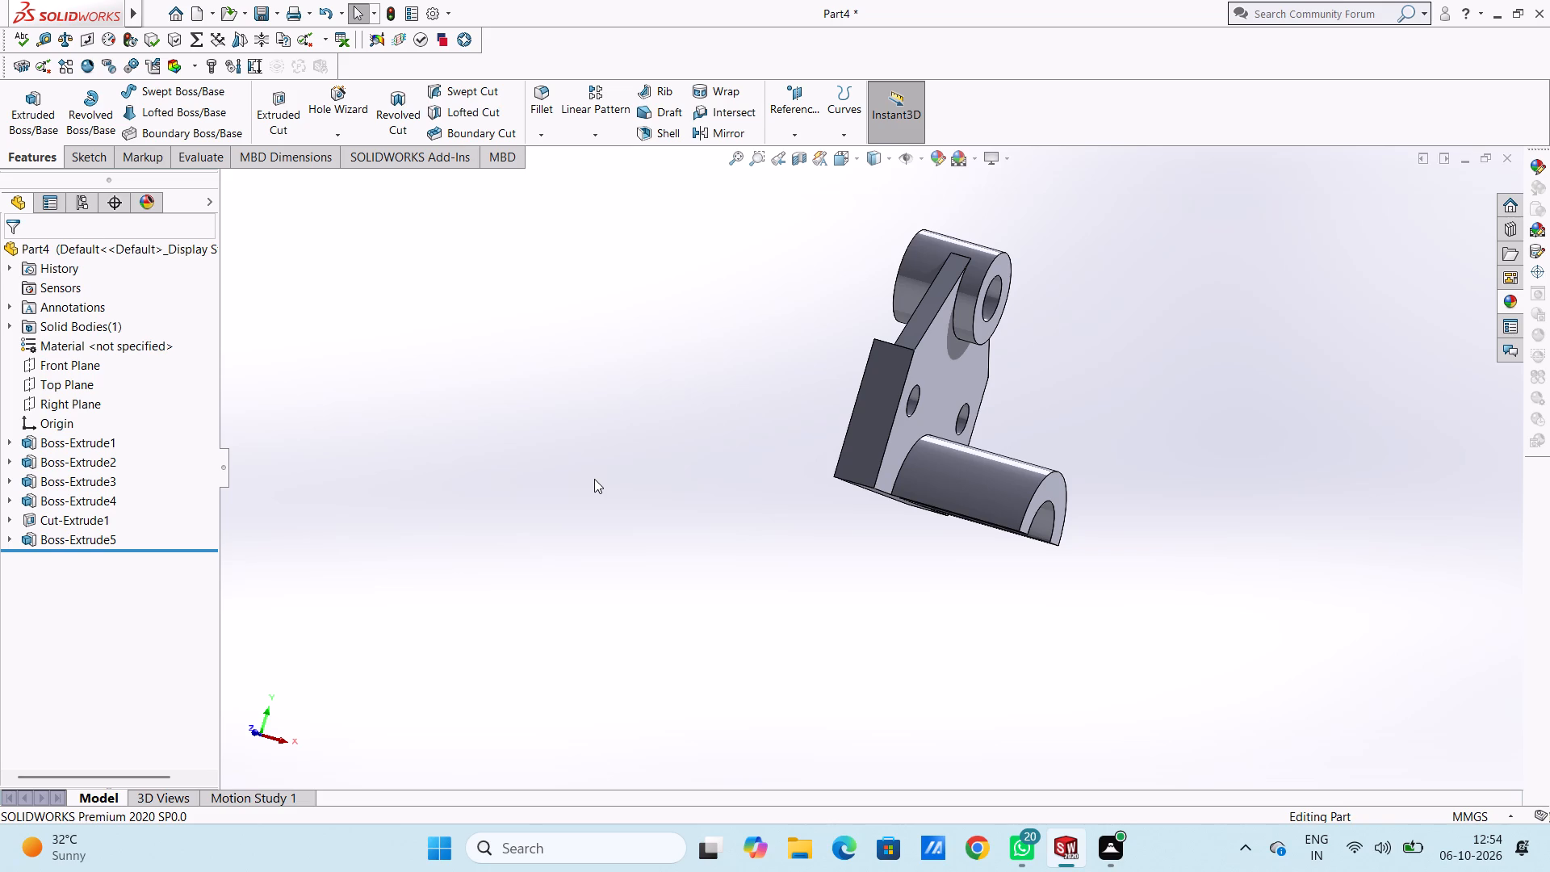
{"action": "scroll", "coordinate": [594, 479], "scroll_direction": "up", "scroll_amount": 1}
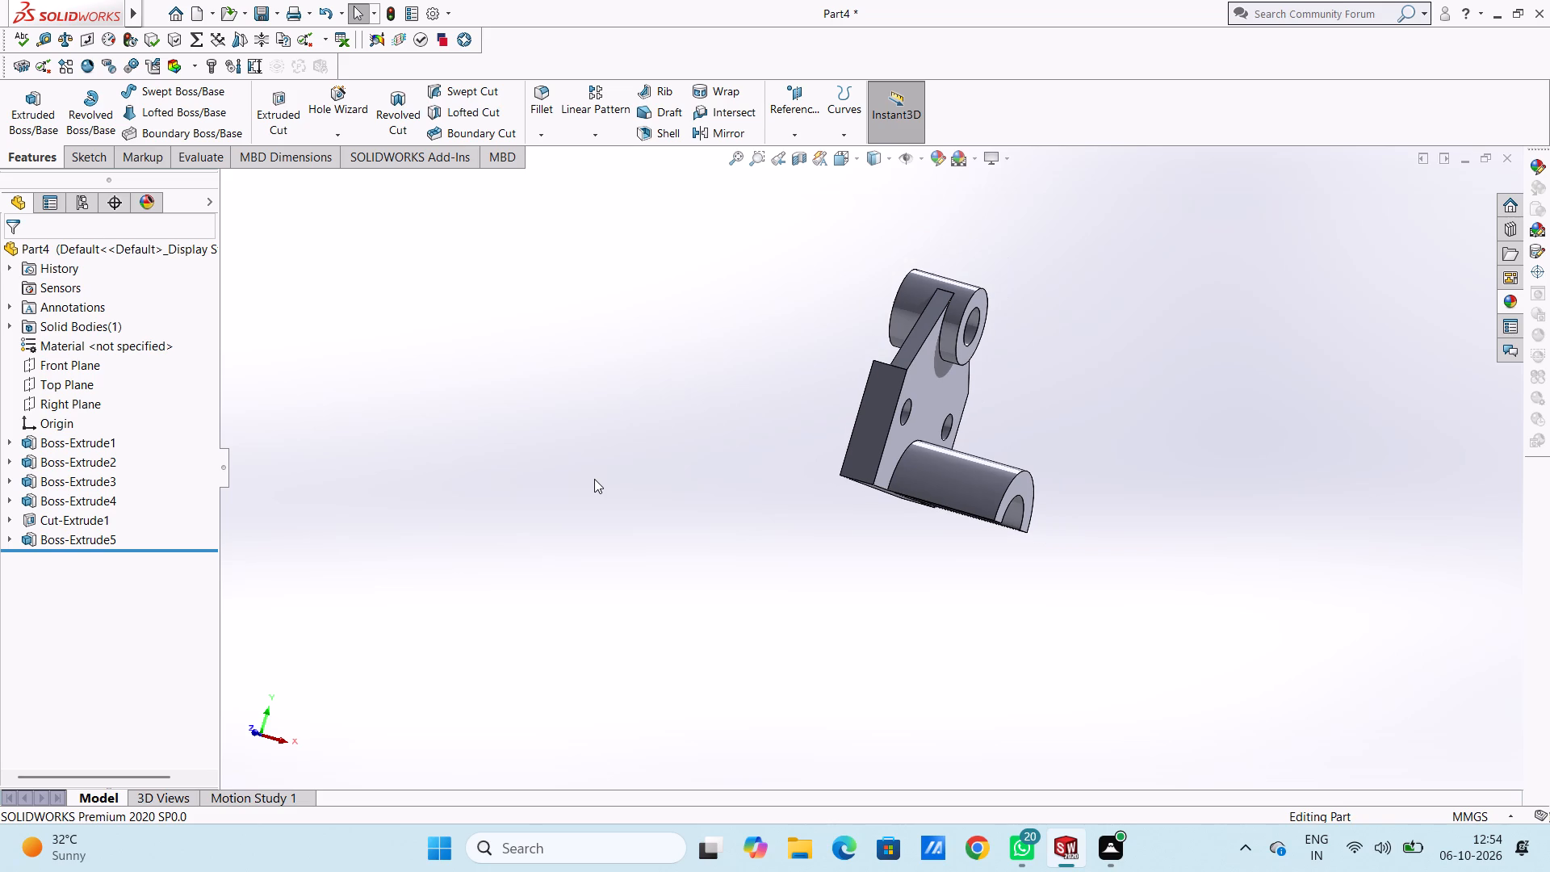
{"action": "scroll", "coordinate": [594, 479], "scroll_direction": "up", "scroll_amount": 2}
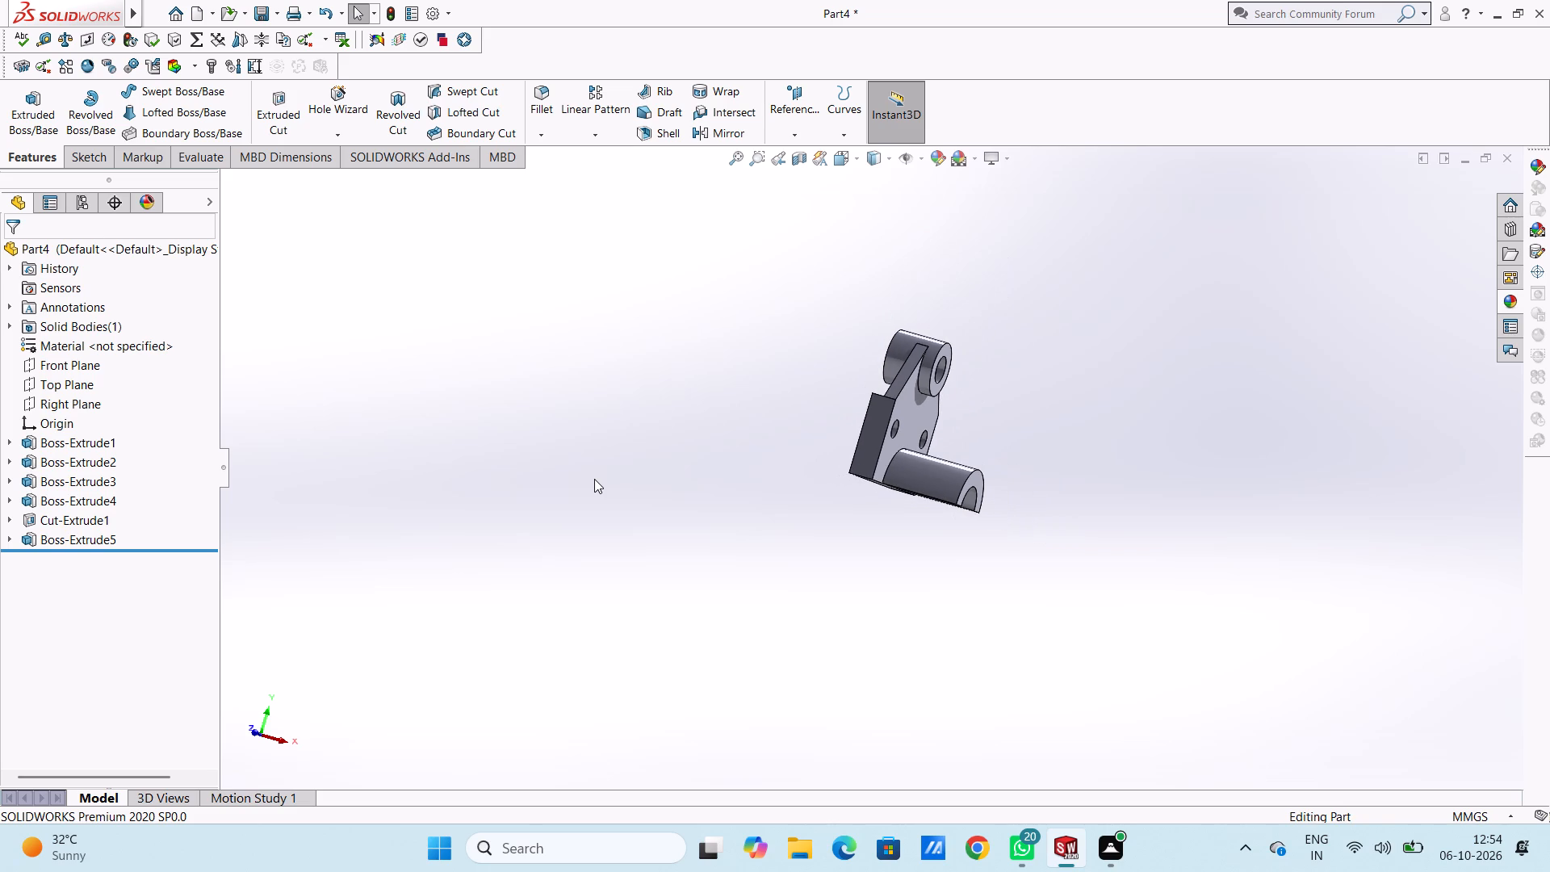
{"action": "scroll", "coordinate": [987, 459], "scroll_direction": "down", "scroll_amount": 3}
{"action": "middle_click_drag", "start_coordinate": [945, 434], "coordinate": [903, 535]}
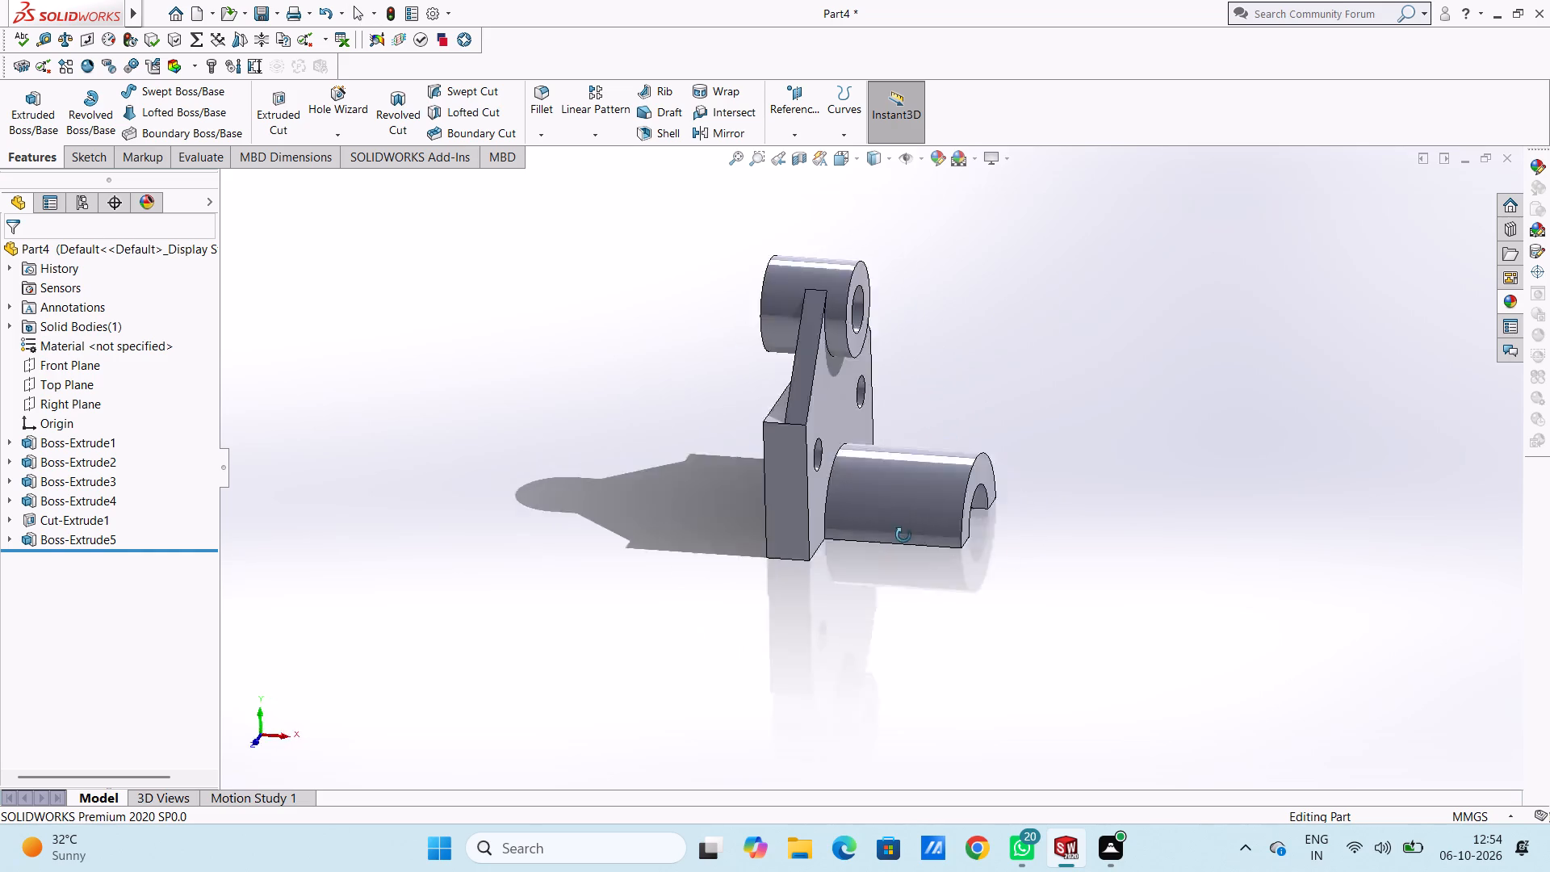
{"action": "middle_click_drag", "start_coordinate": [903, 535], "coordinate": [834, 572]}
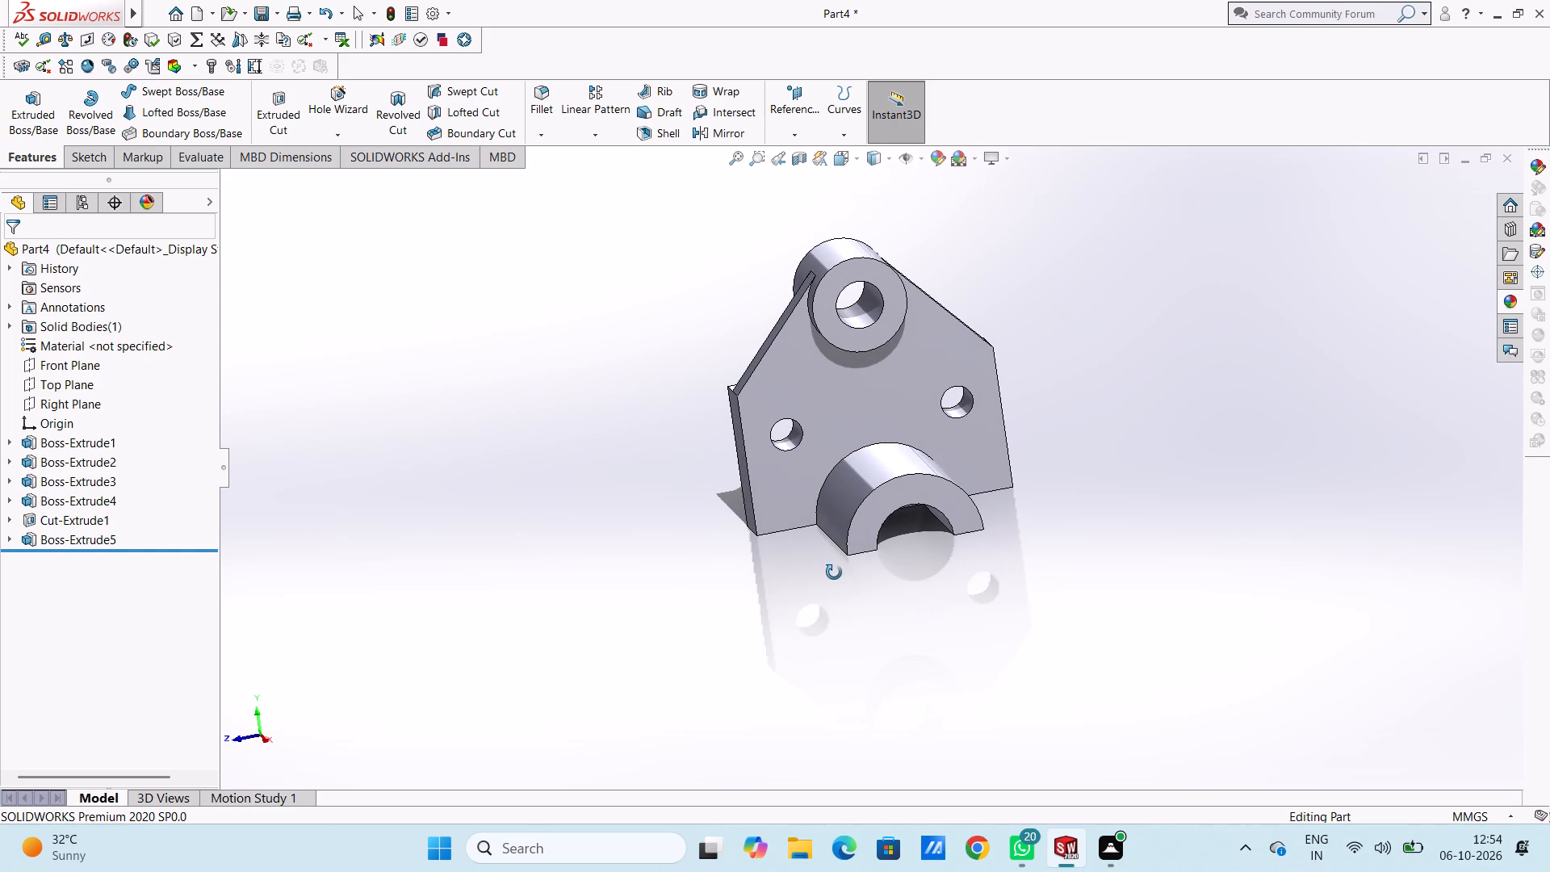
{"action": "middle_click_drag", "start_coordinate": [834, 572], "coordinate": [843, 576]}
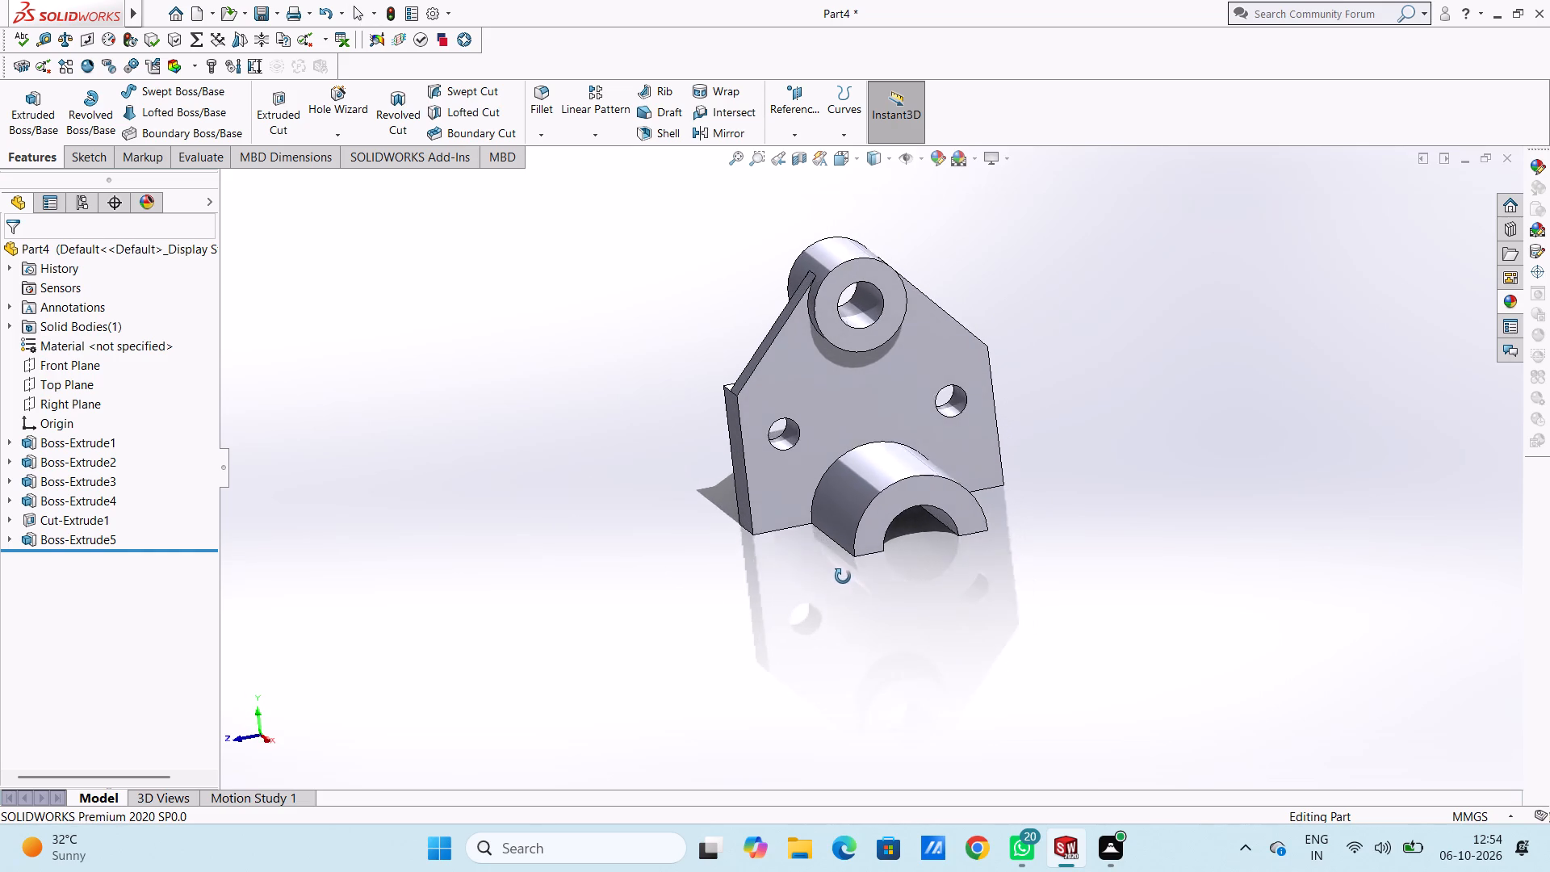
{"action": "middle_click_drag", "start_coordinate": [843, 576], "coordinate": [856, 590]}
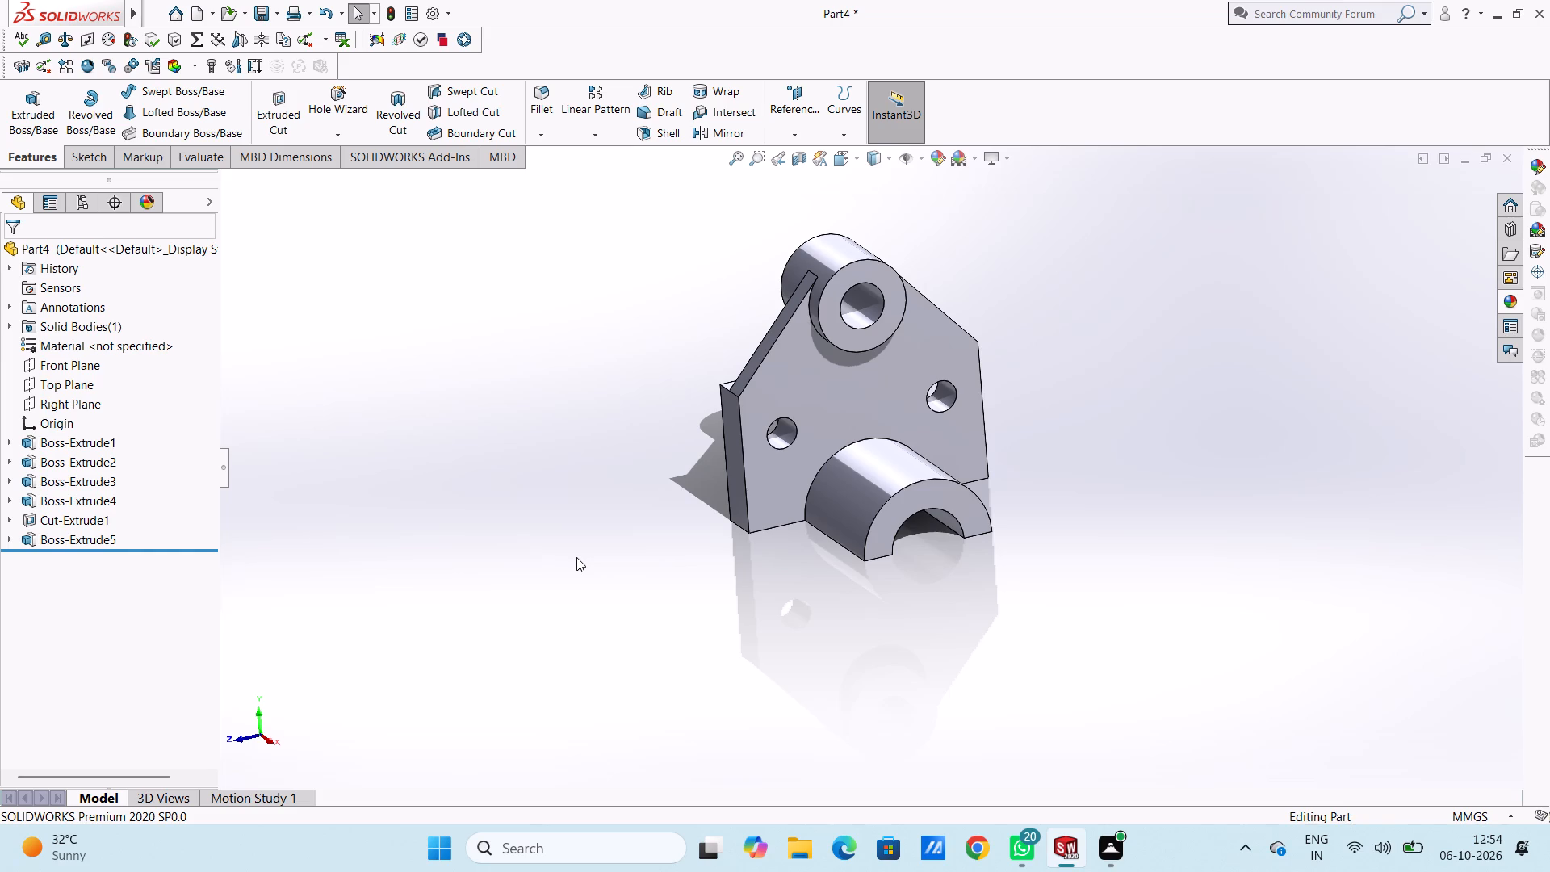
Create a reference plane offset 60 mm from the Front Plane, through the middle of the bracket.
{"action": "key", "text": "ctrl+5"}
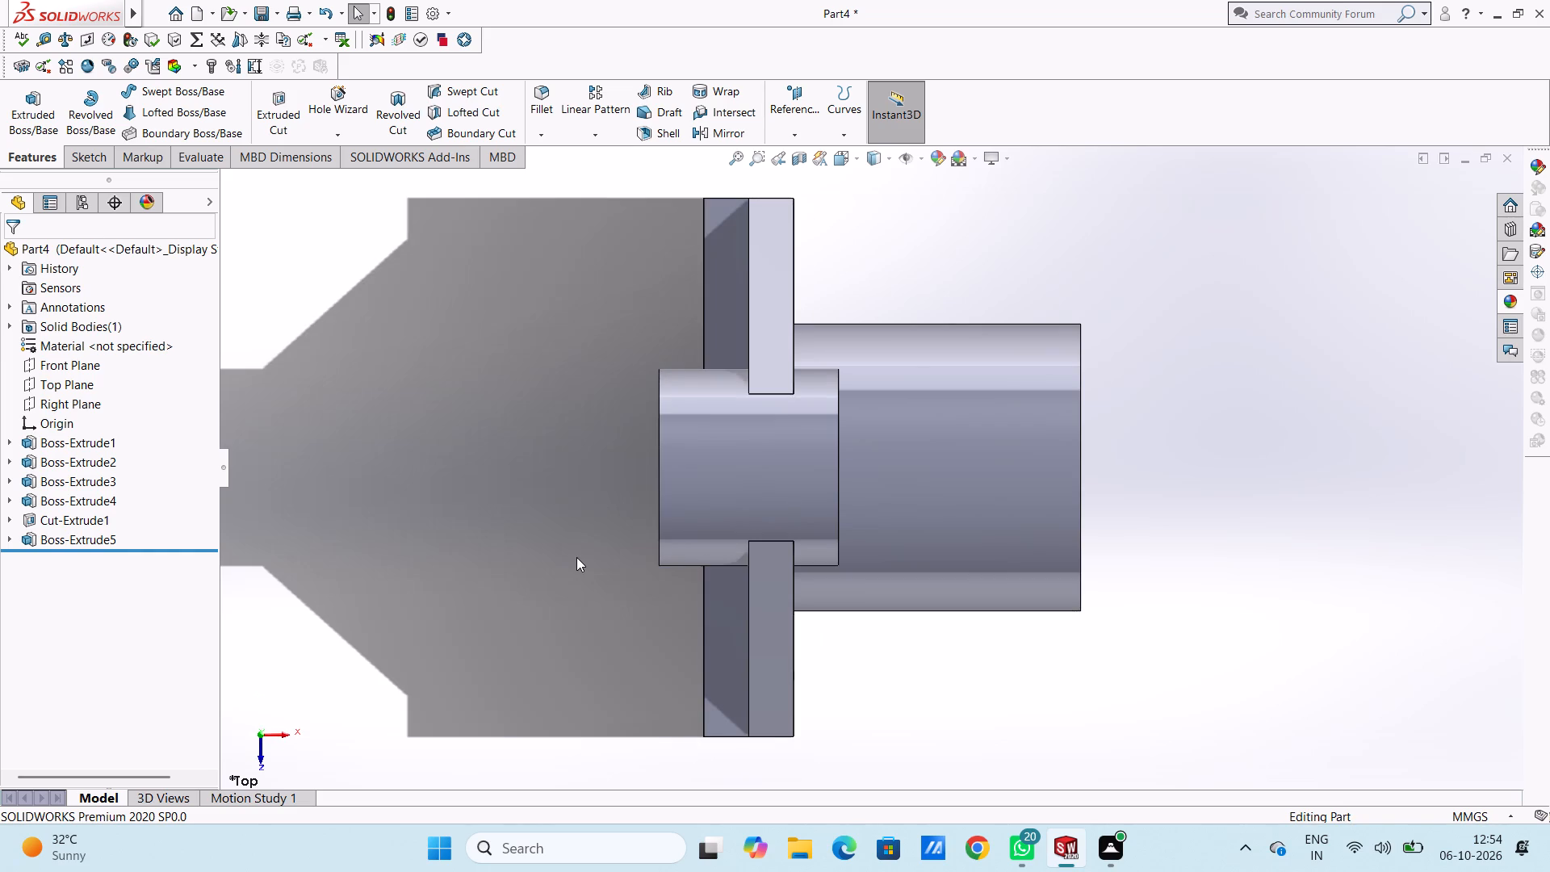
{"action": "scroll", "coordinate": [538, 577], "scroll_direction": "up", "scroll_amount": 2}
{"action": "scroll", "coordinate": [639, 456], "scroll_direction": "up", "scroll_amount": 1}
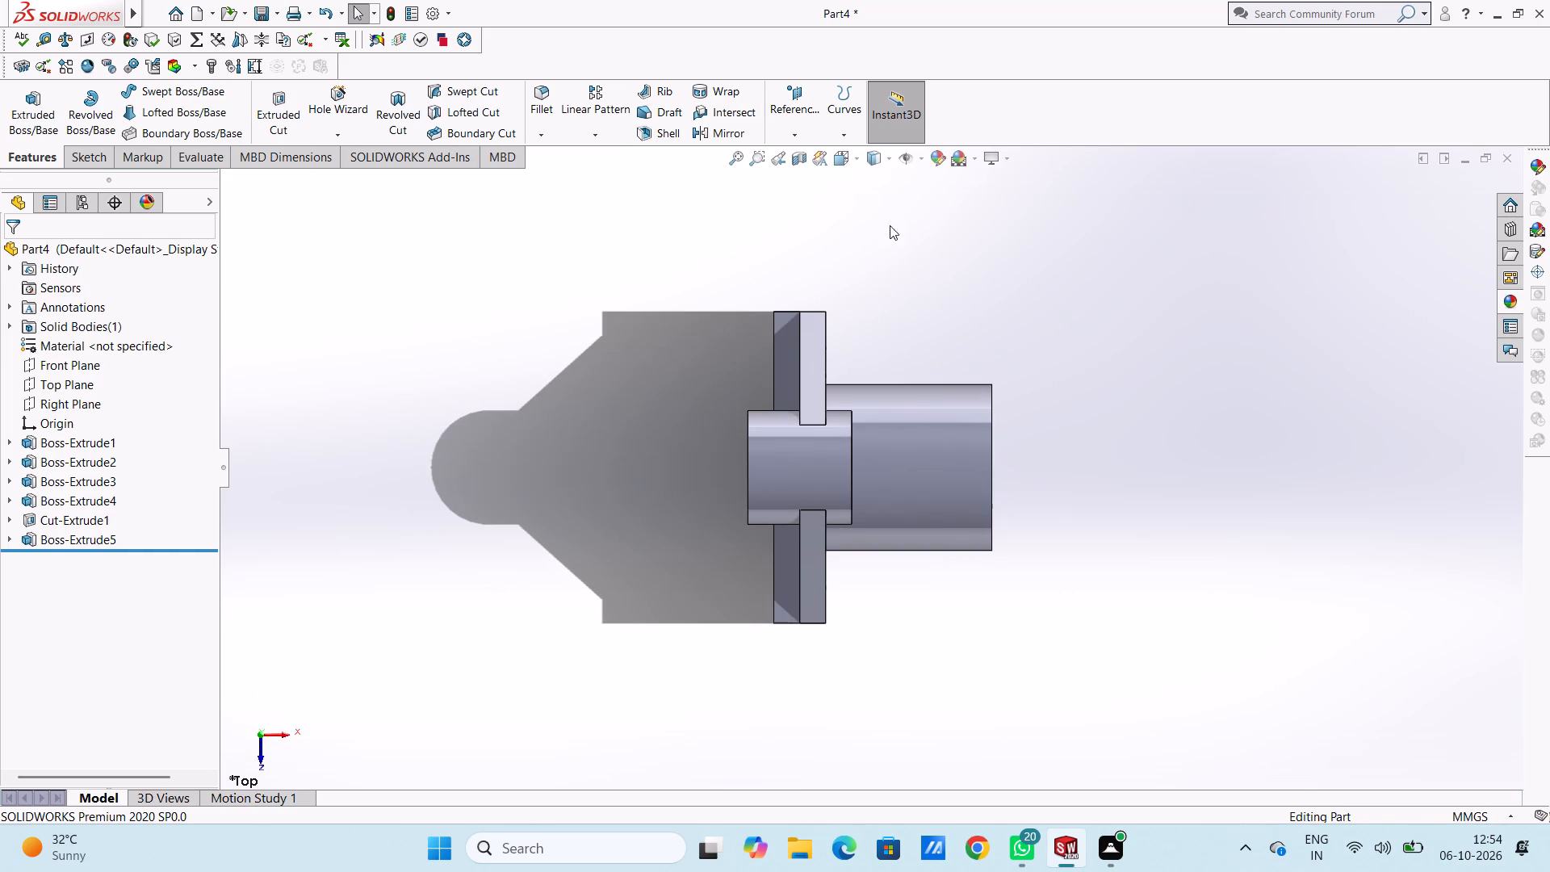
{"action": "left_click", "coordinate": [788, 94]}
{"action": "left_click", "coordinate": [811, 152]}
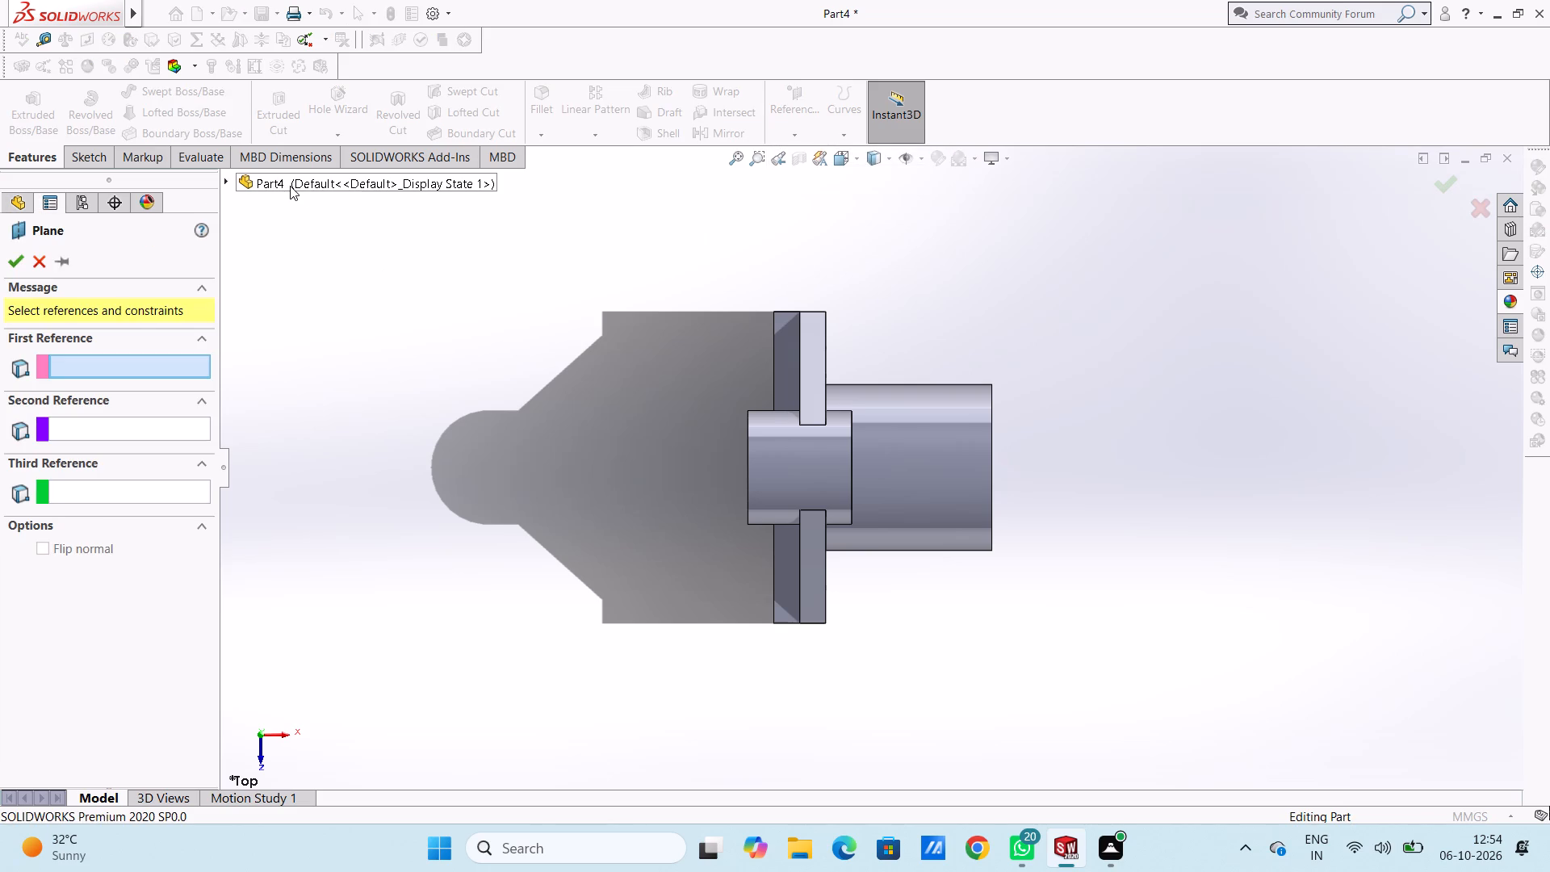
{"action": "left_click", "coordinate": [287, 184]}
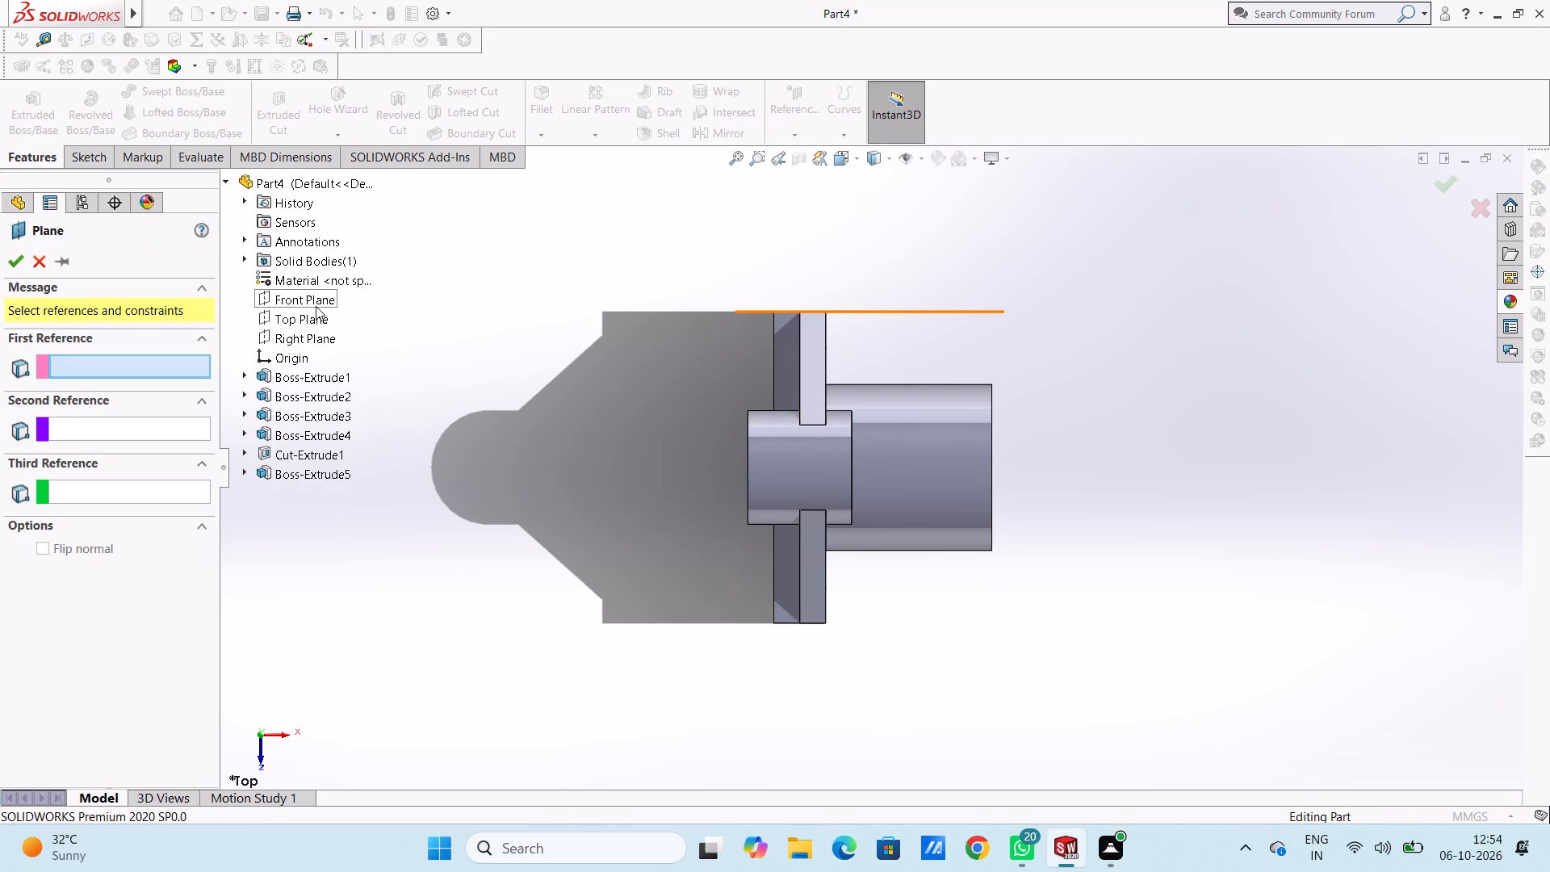
{"action": "left_click", "coordinate": [316, 306]}
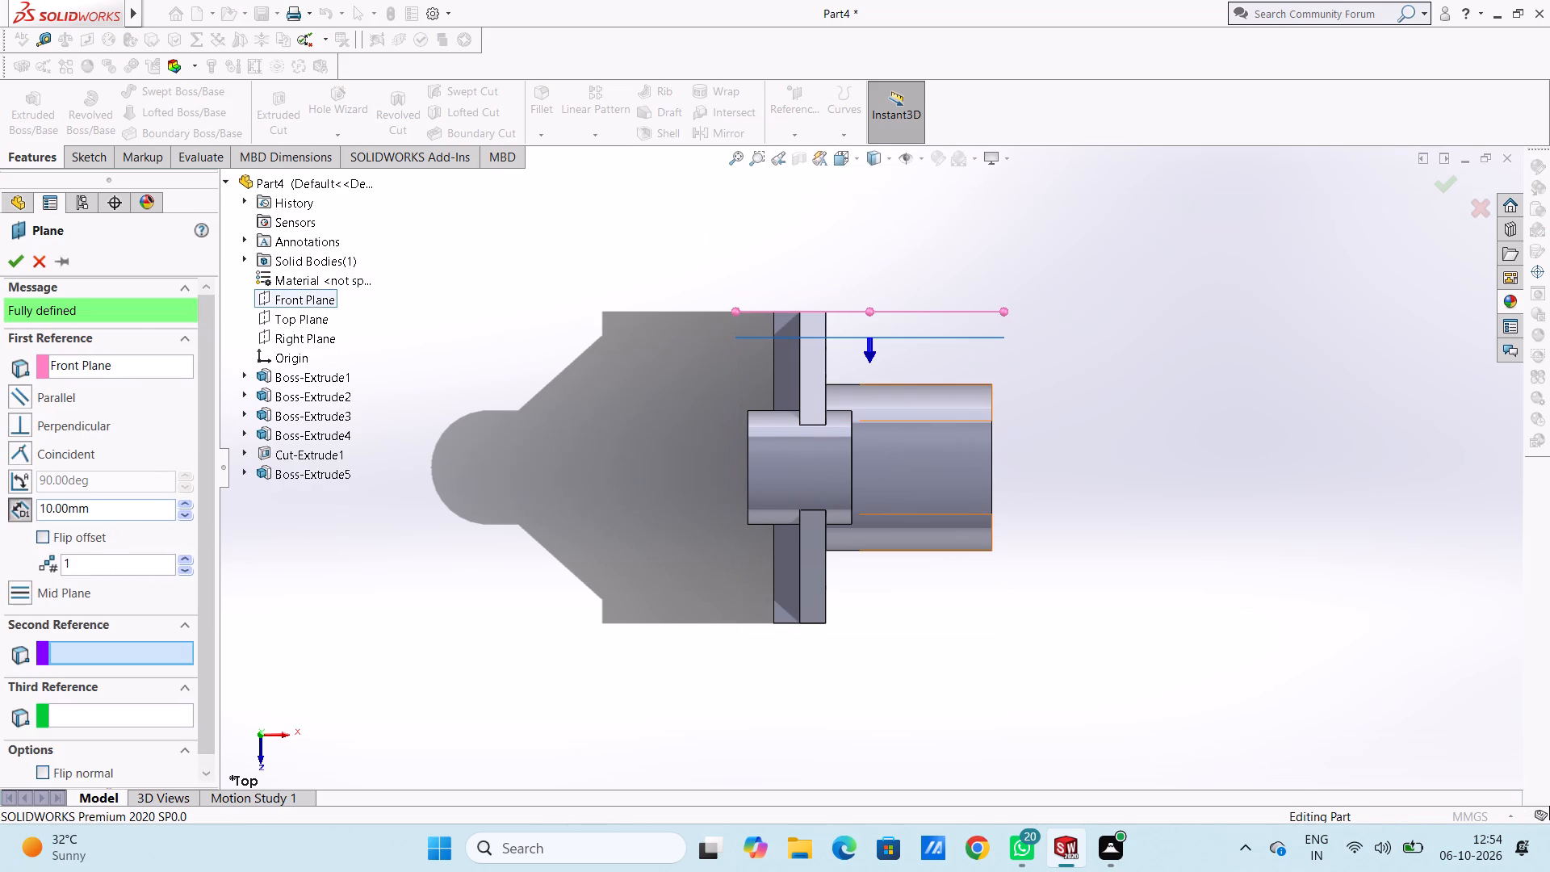
{"action": "double_click", "coordinate": [122, 507]}
{"action": "type", "text": "60"}
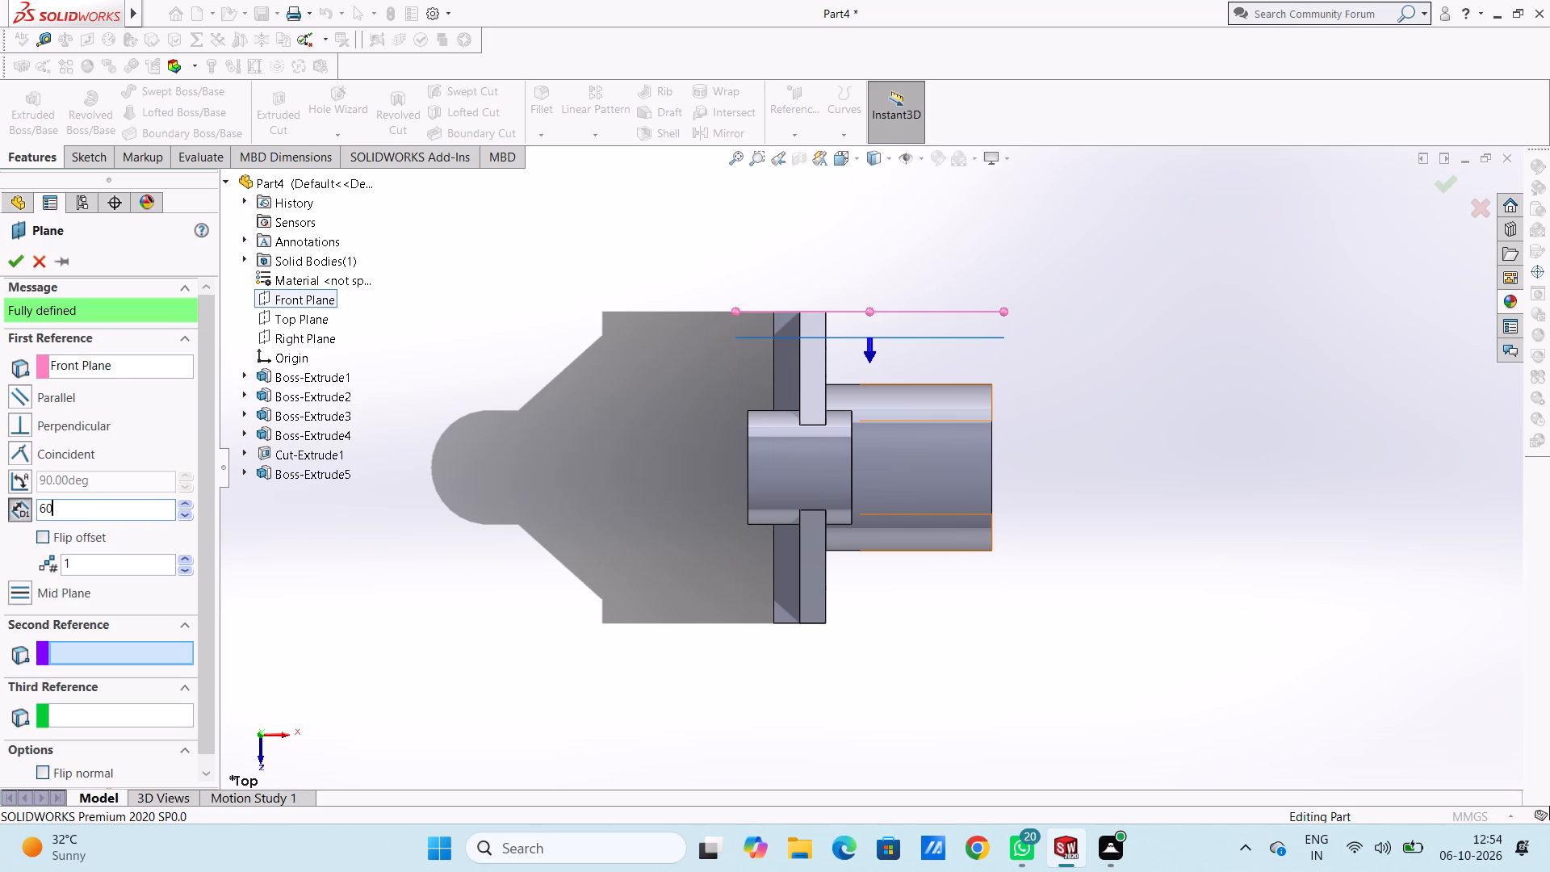
{"action": "key", "text": "Return"}
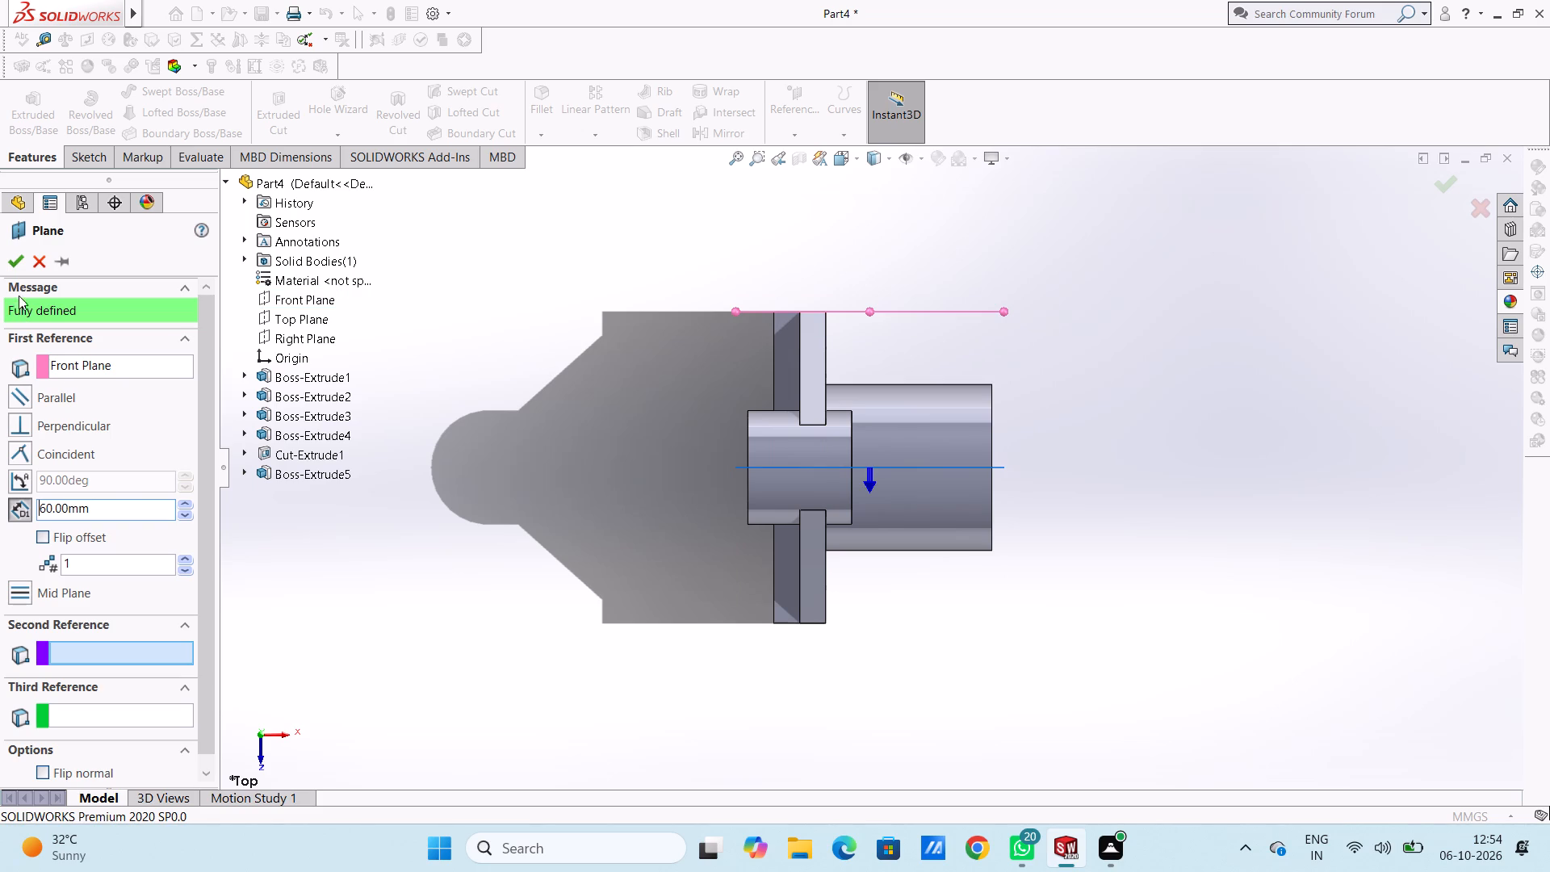
{"action": "left_click", "coordinate": [15, 260]}
{"action": "left_click", "coordinate": [472, 442]}
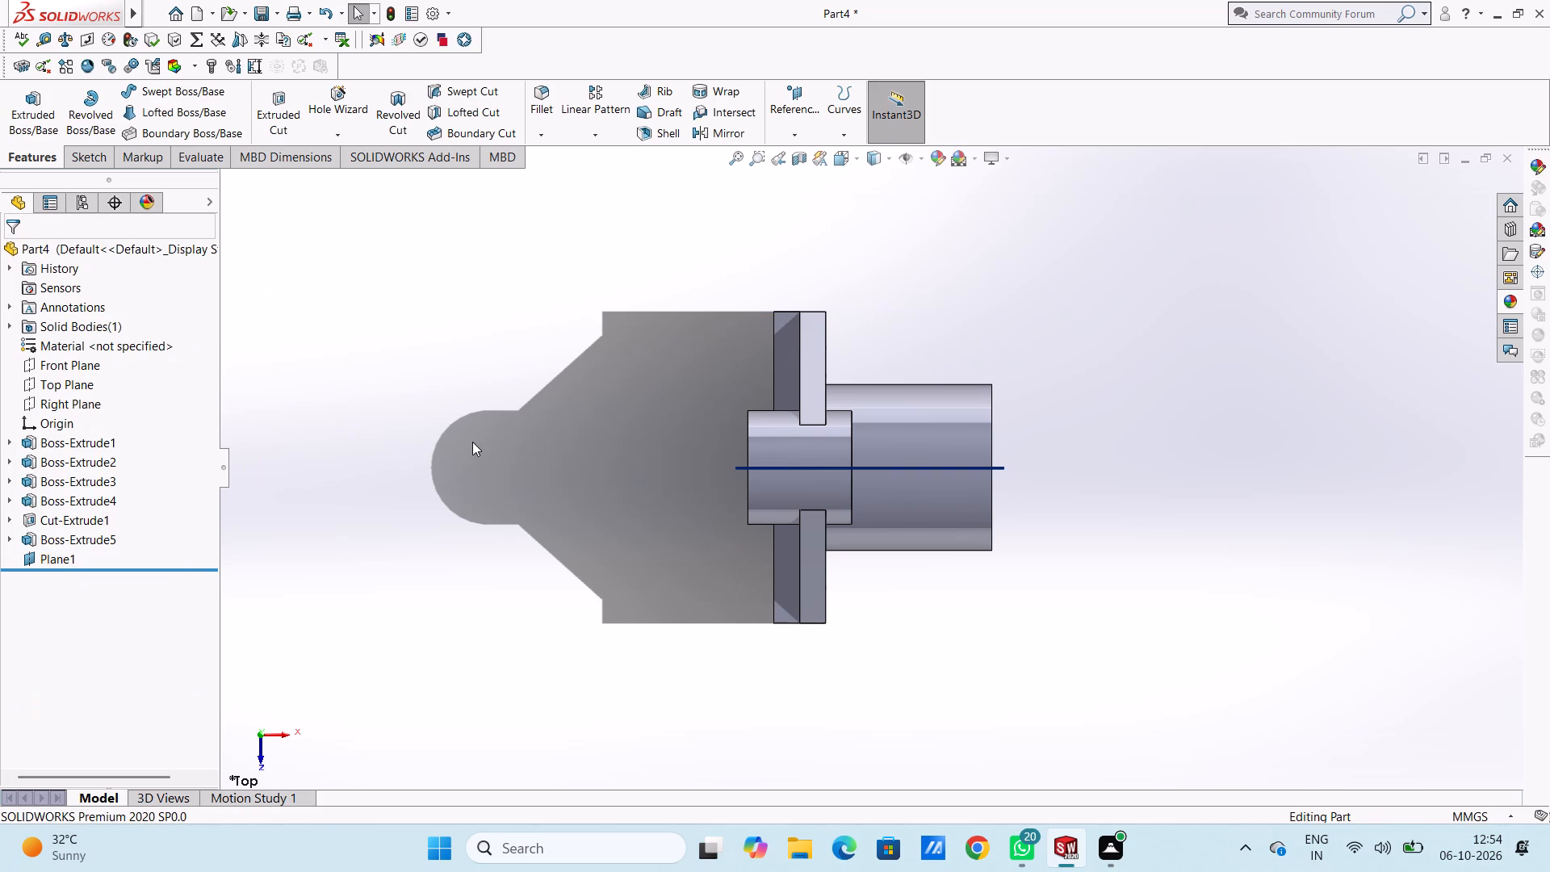
On the new mid-plane, sketch a sloped line from the upper ring's lower front corner to the half-ring boss's upper outer corner.
{"action": "key", "text": "ctrl+1"}
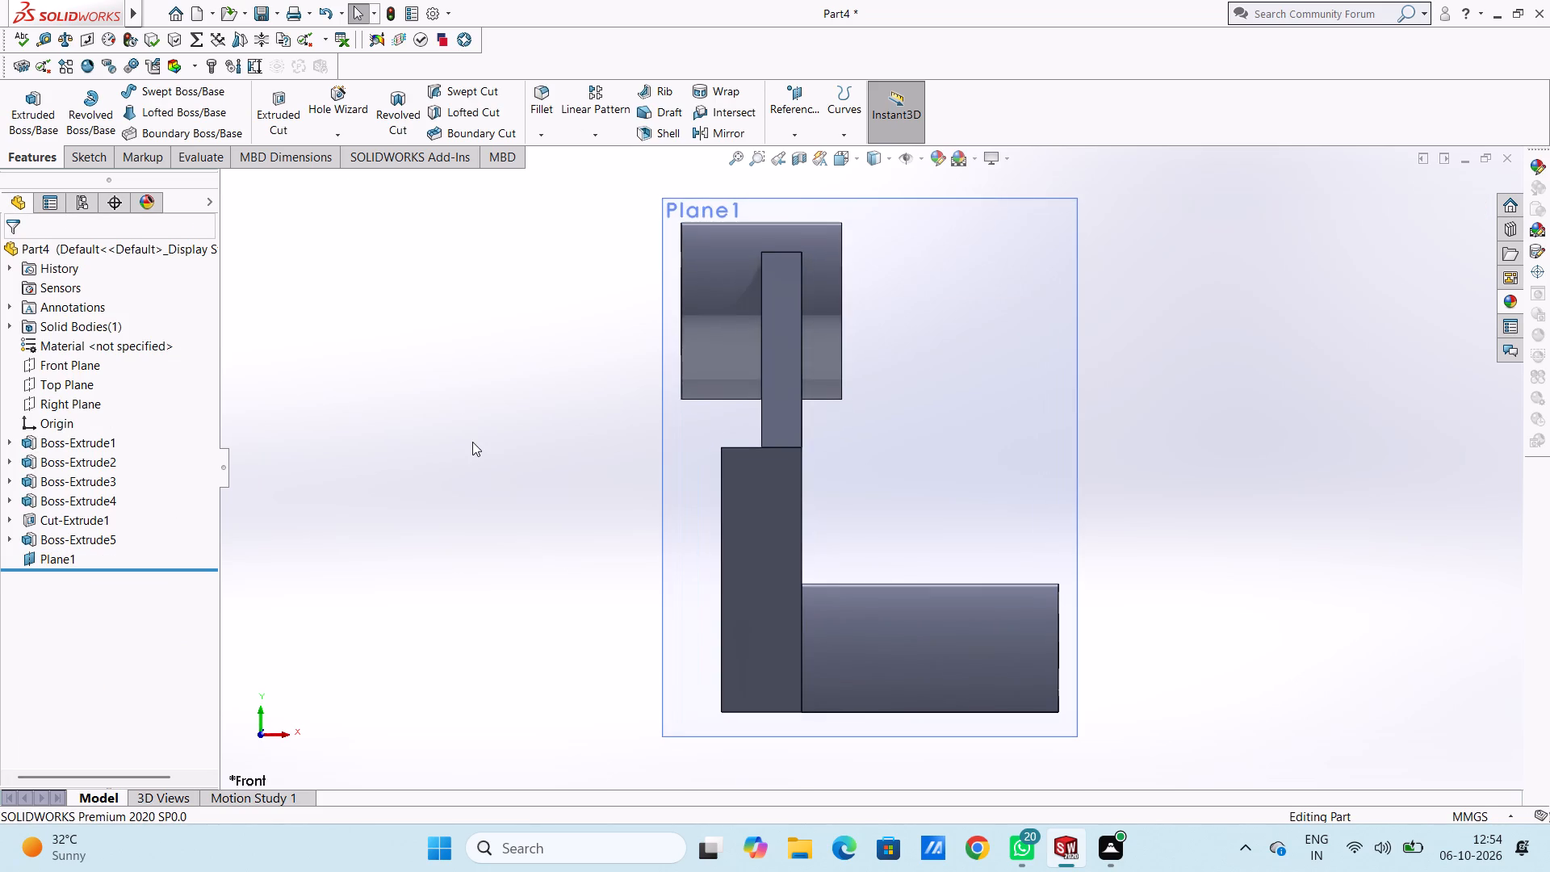
{"action": "scroll", "coordinate": [472, 442], "scroll_direction": "up", "scroll_amount": 2}
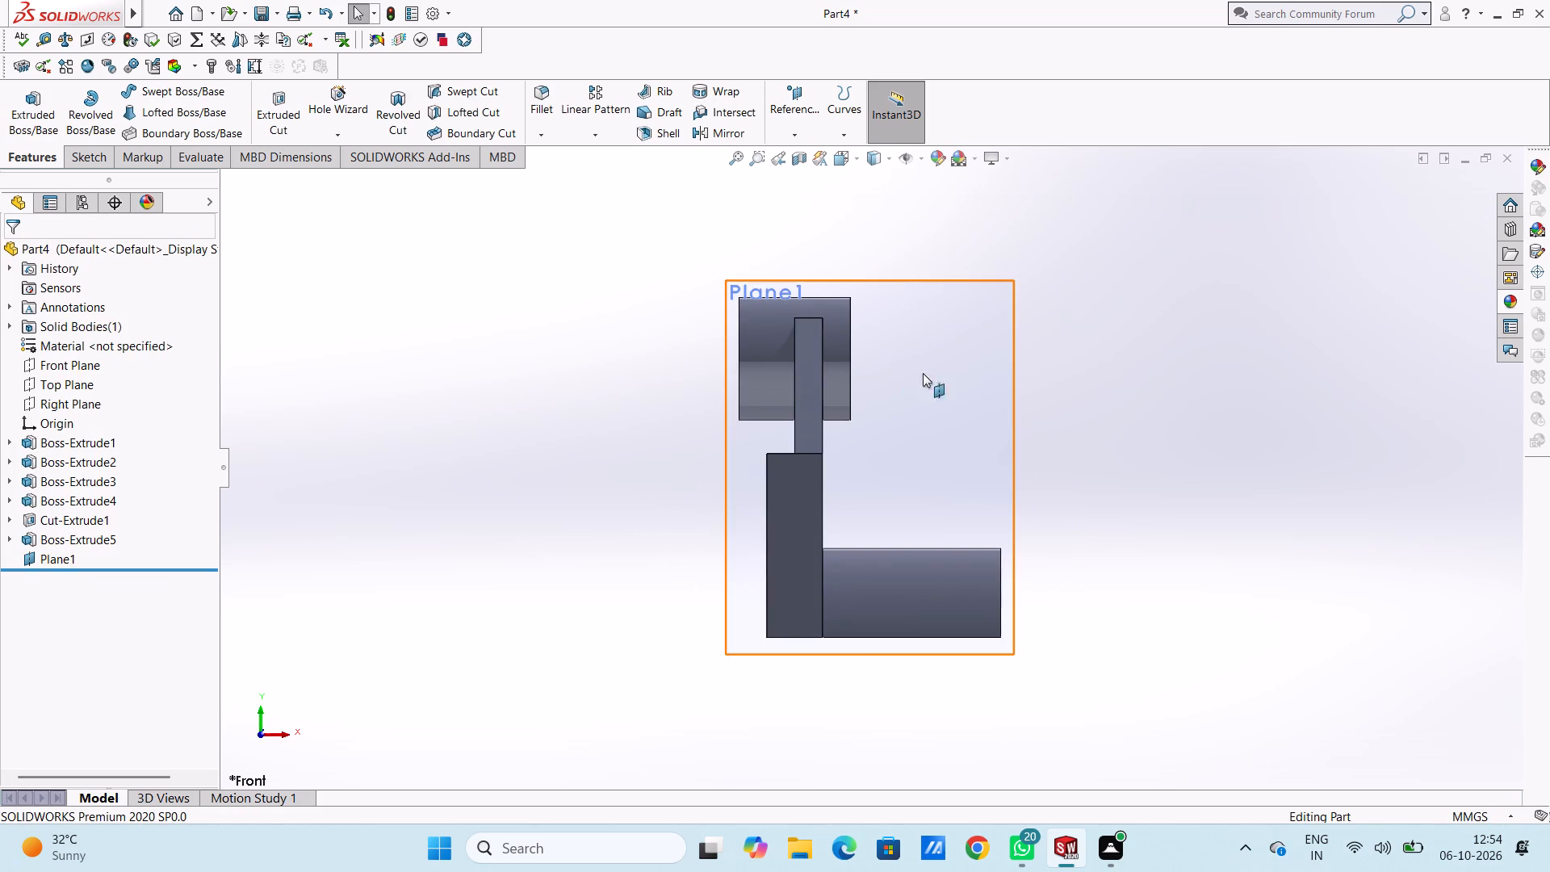
{"action": "left_click", "coordinate": [935, 373]}
{"action": "left_click", "coordinate": [1003, 332]}
{"action": "left_click", "coordinate": [1089, 360]}
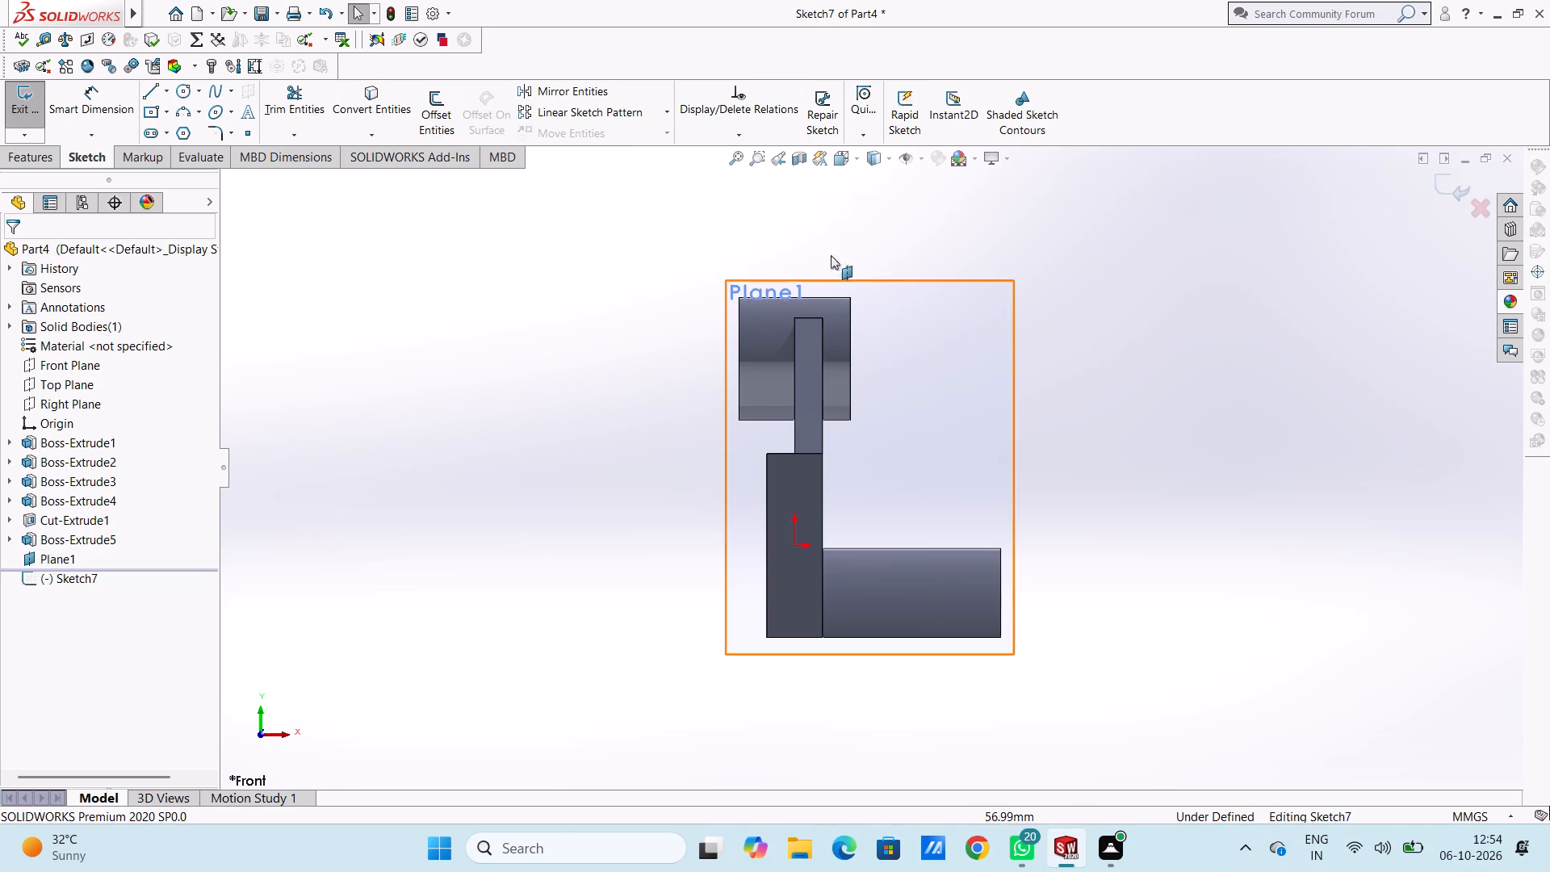
{"action": "left_click", "coordinate": [157, 95]}
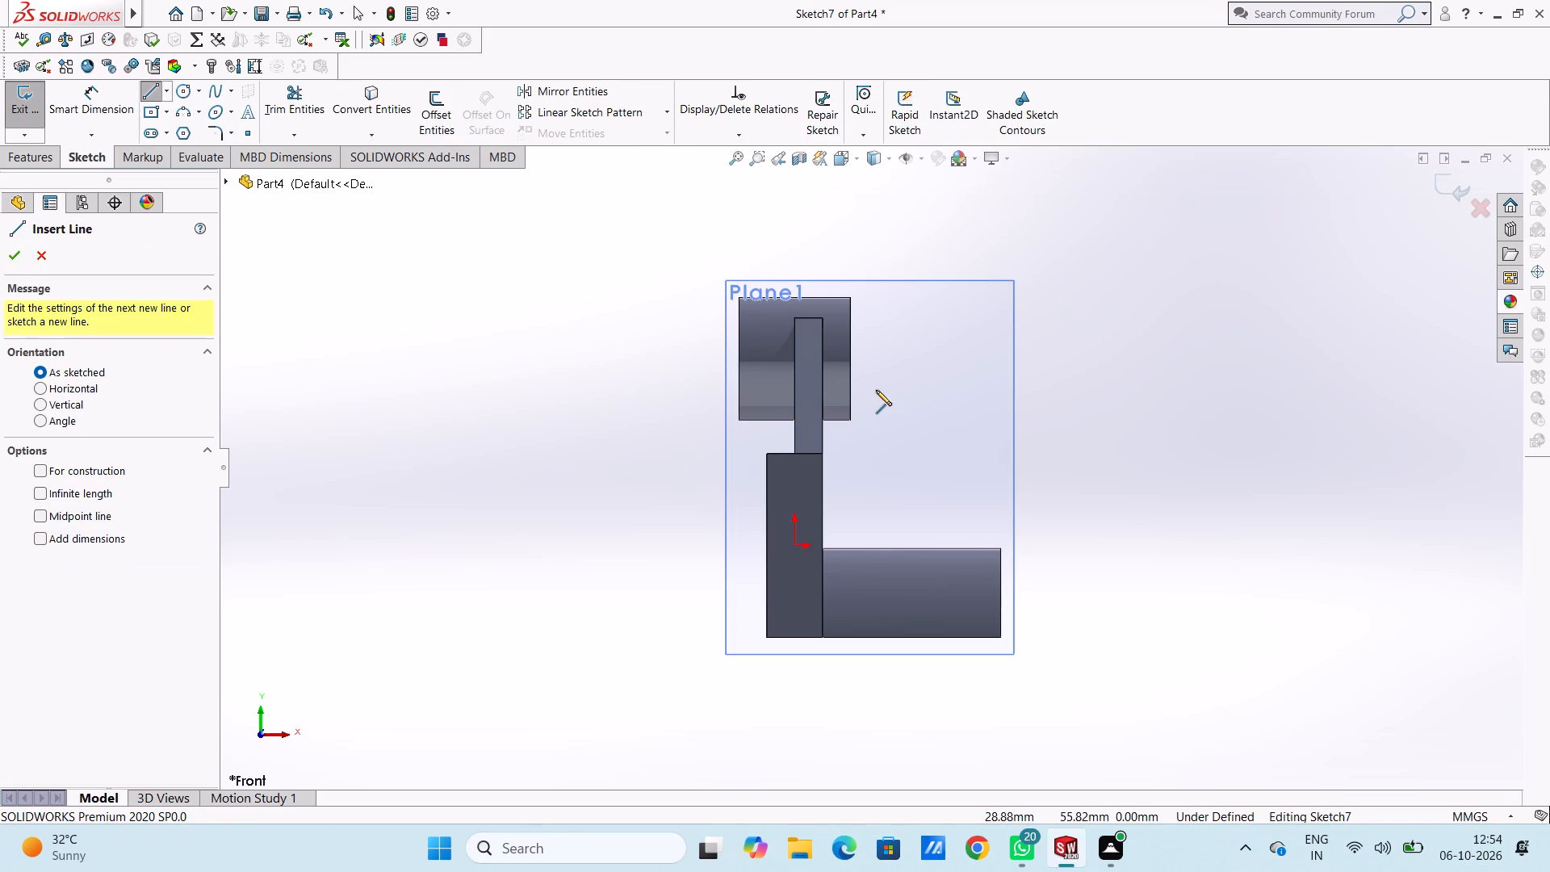
{"action": "left_click", "coordinate": [849, 421]}
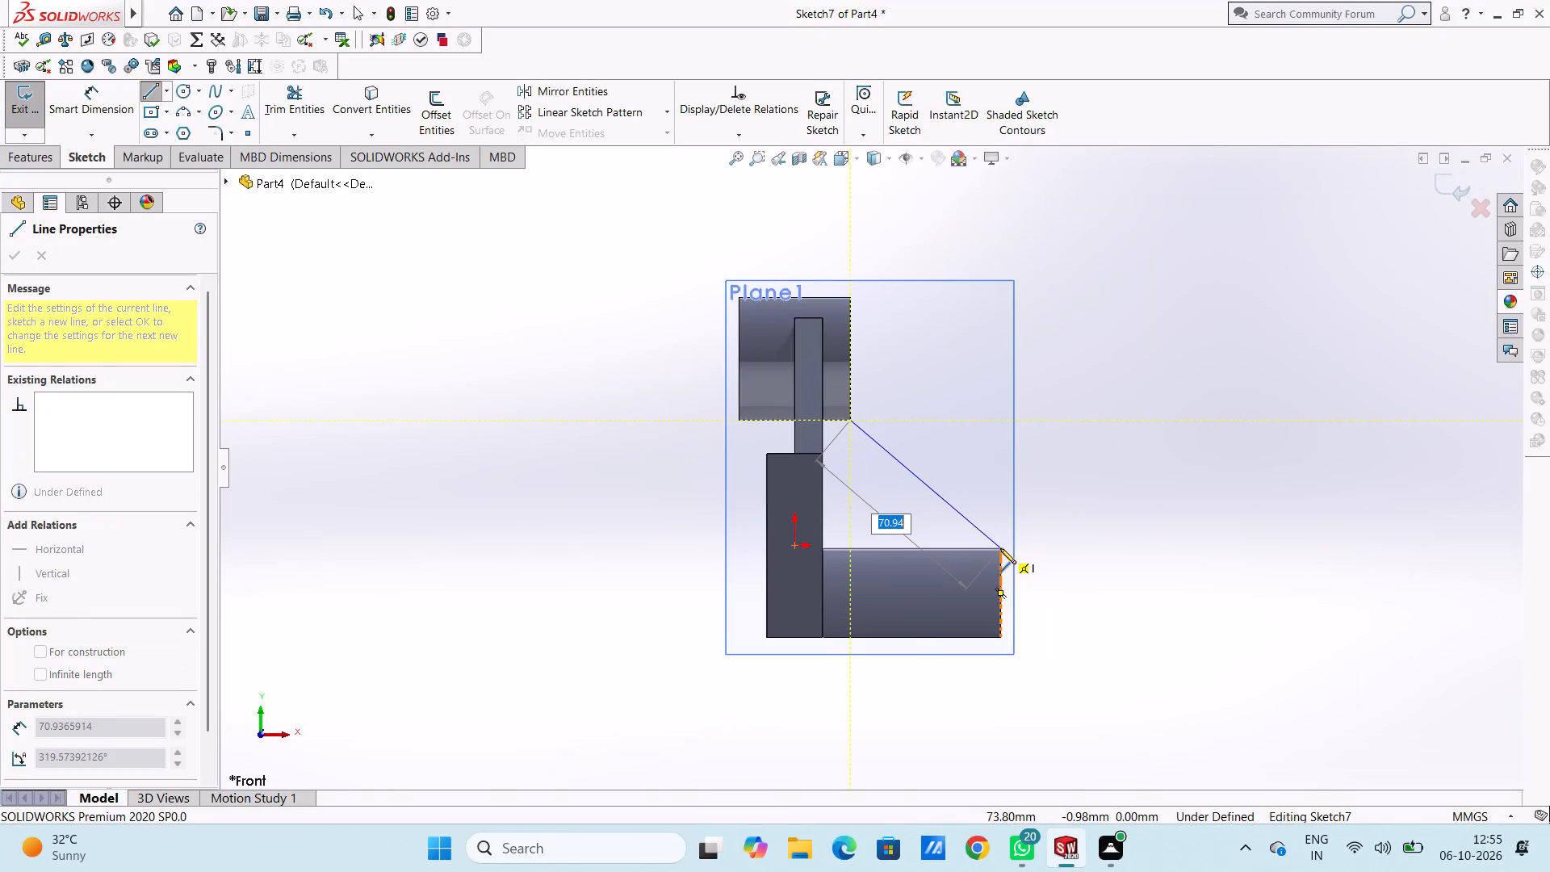
{"action": "left_click", "coordinate": [999, 548]}
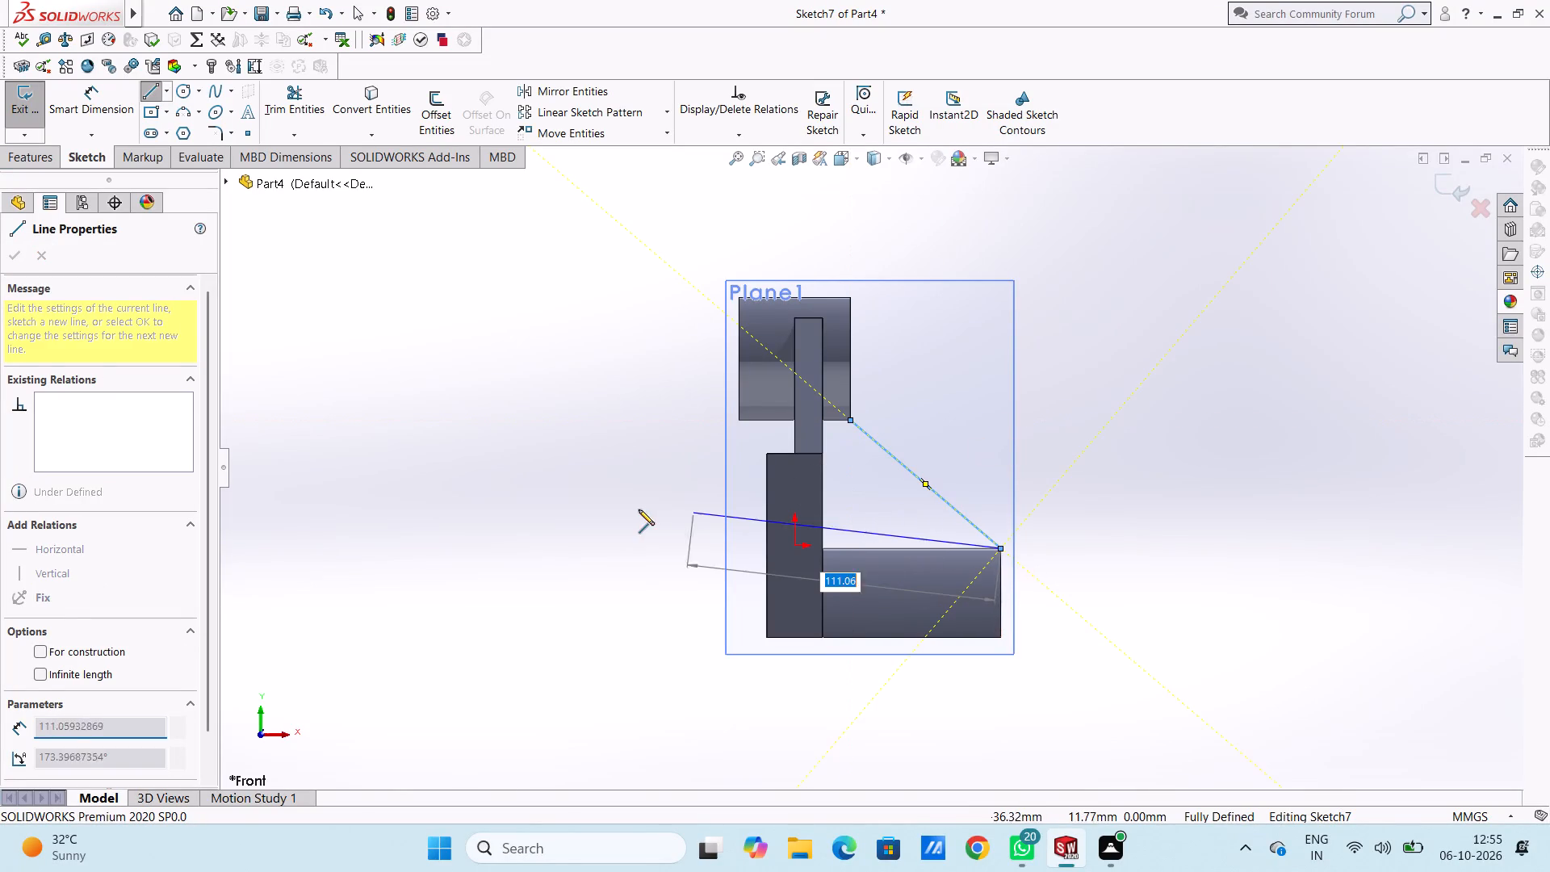
{"action": "key", "text": "Escape"}
{"action": "key", "text": "Escape"}
{"action": "key", "text": "Escape"}
{"action": "key", "text": "Escape"}
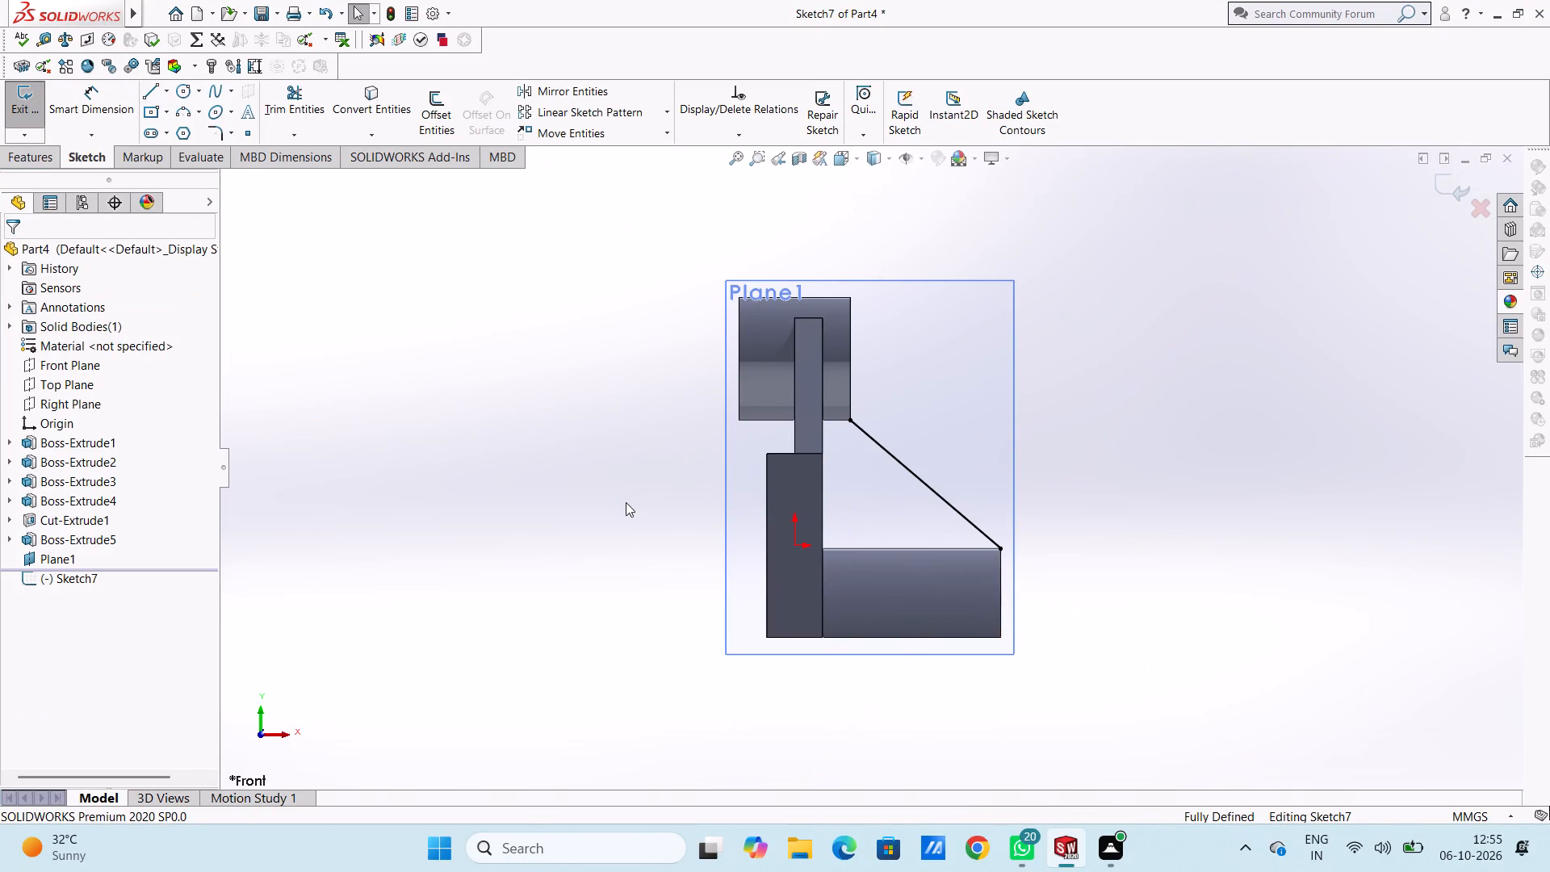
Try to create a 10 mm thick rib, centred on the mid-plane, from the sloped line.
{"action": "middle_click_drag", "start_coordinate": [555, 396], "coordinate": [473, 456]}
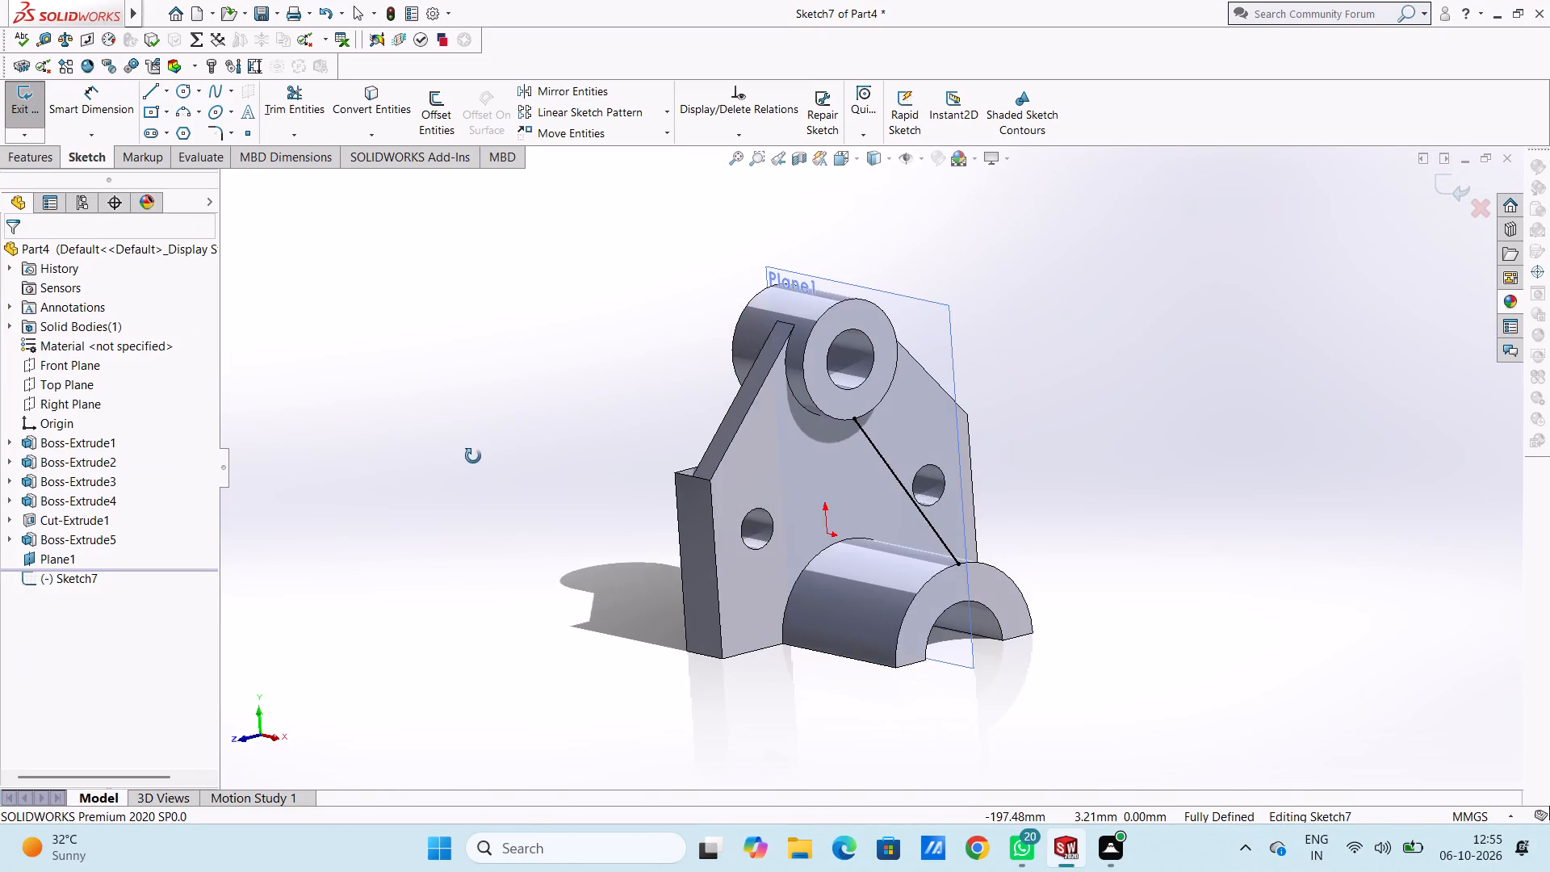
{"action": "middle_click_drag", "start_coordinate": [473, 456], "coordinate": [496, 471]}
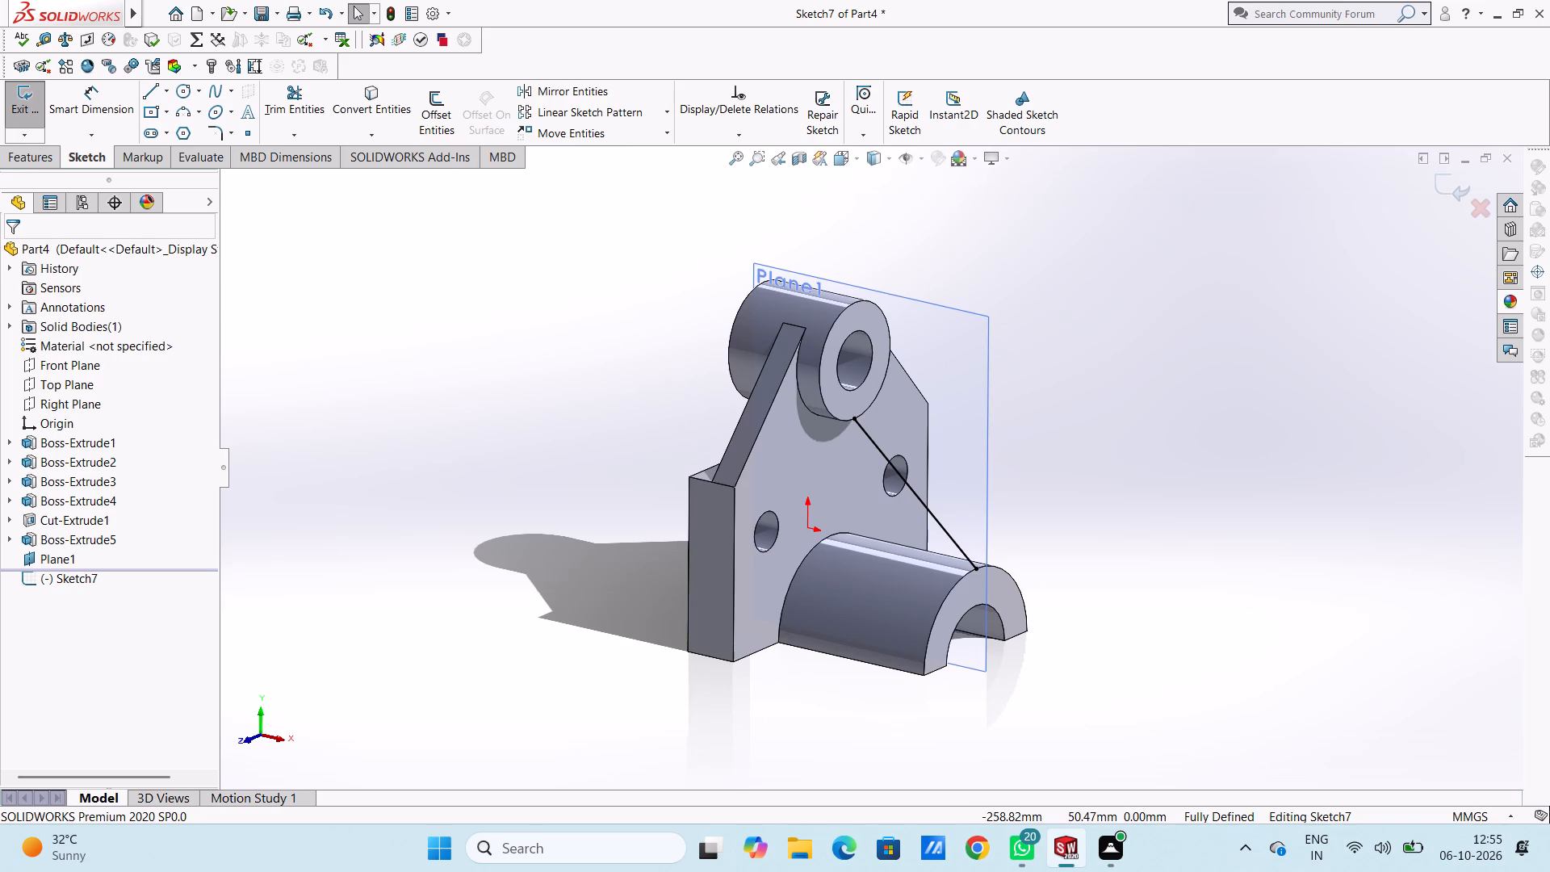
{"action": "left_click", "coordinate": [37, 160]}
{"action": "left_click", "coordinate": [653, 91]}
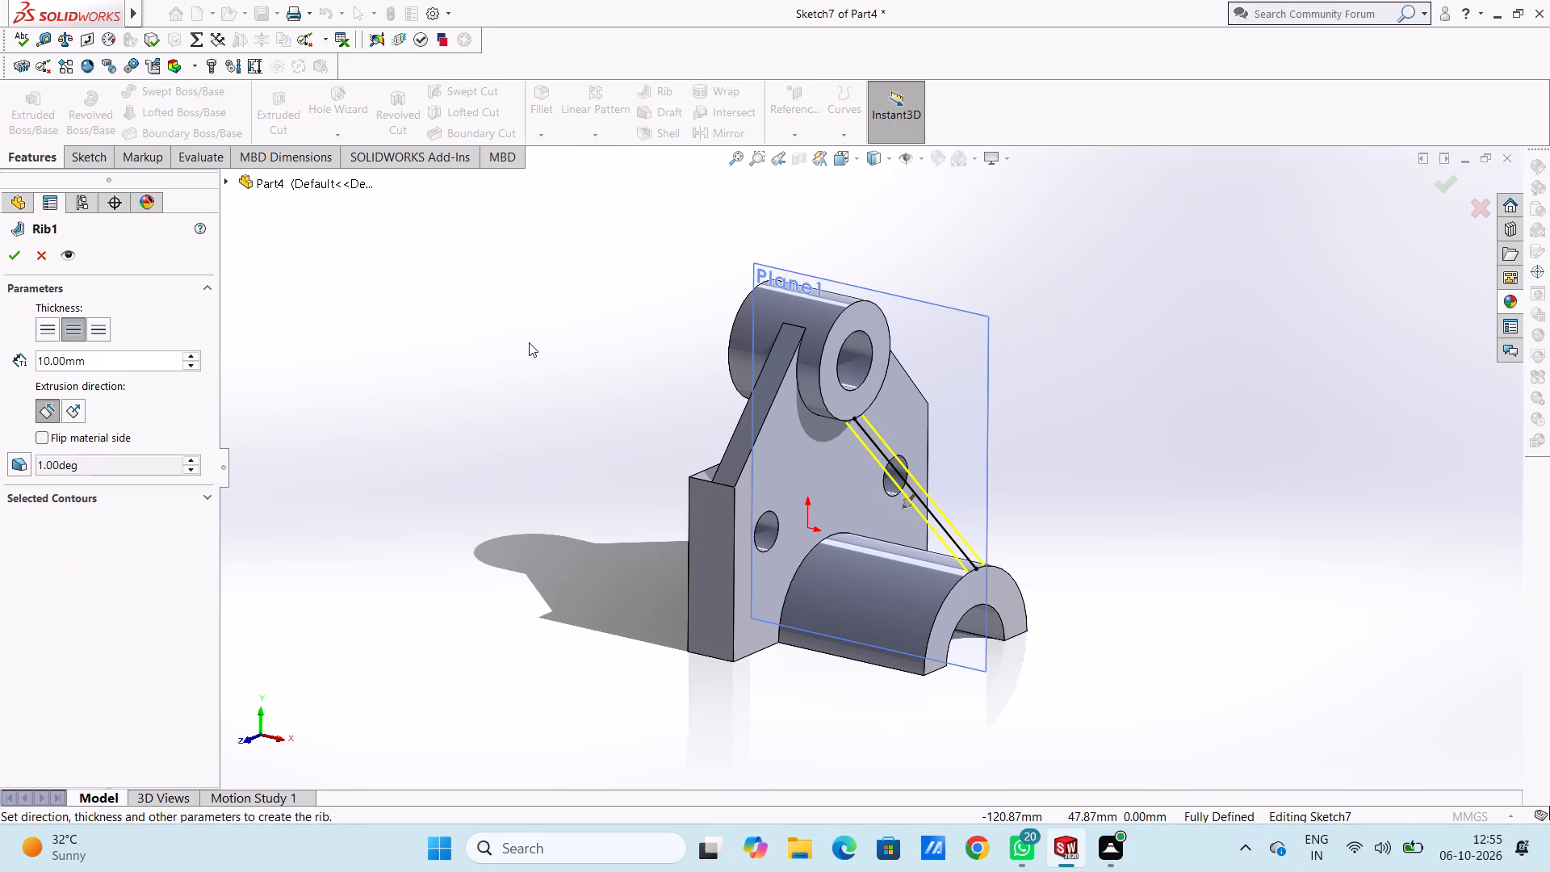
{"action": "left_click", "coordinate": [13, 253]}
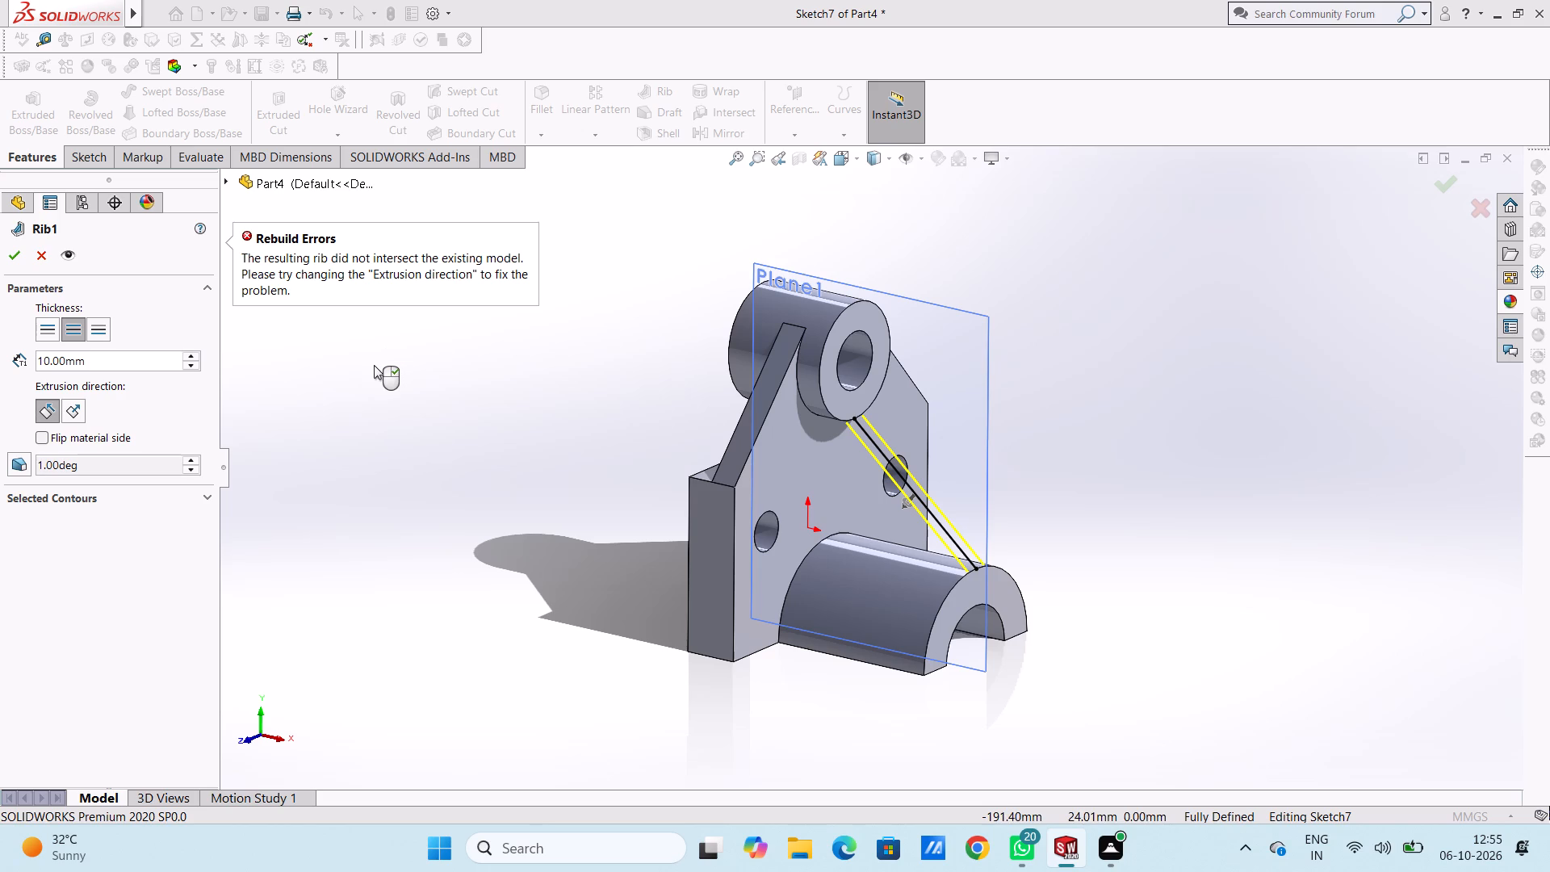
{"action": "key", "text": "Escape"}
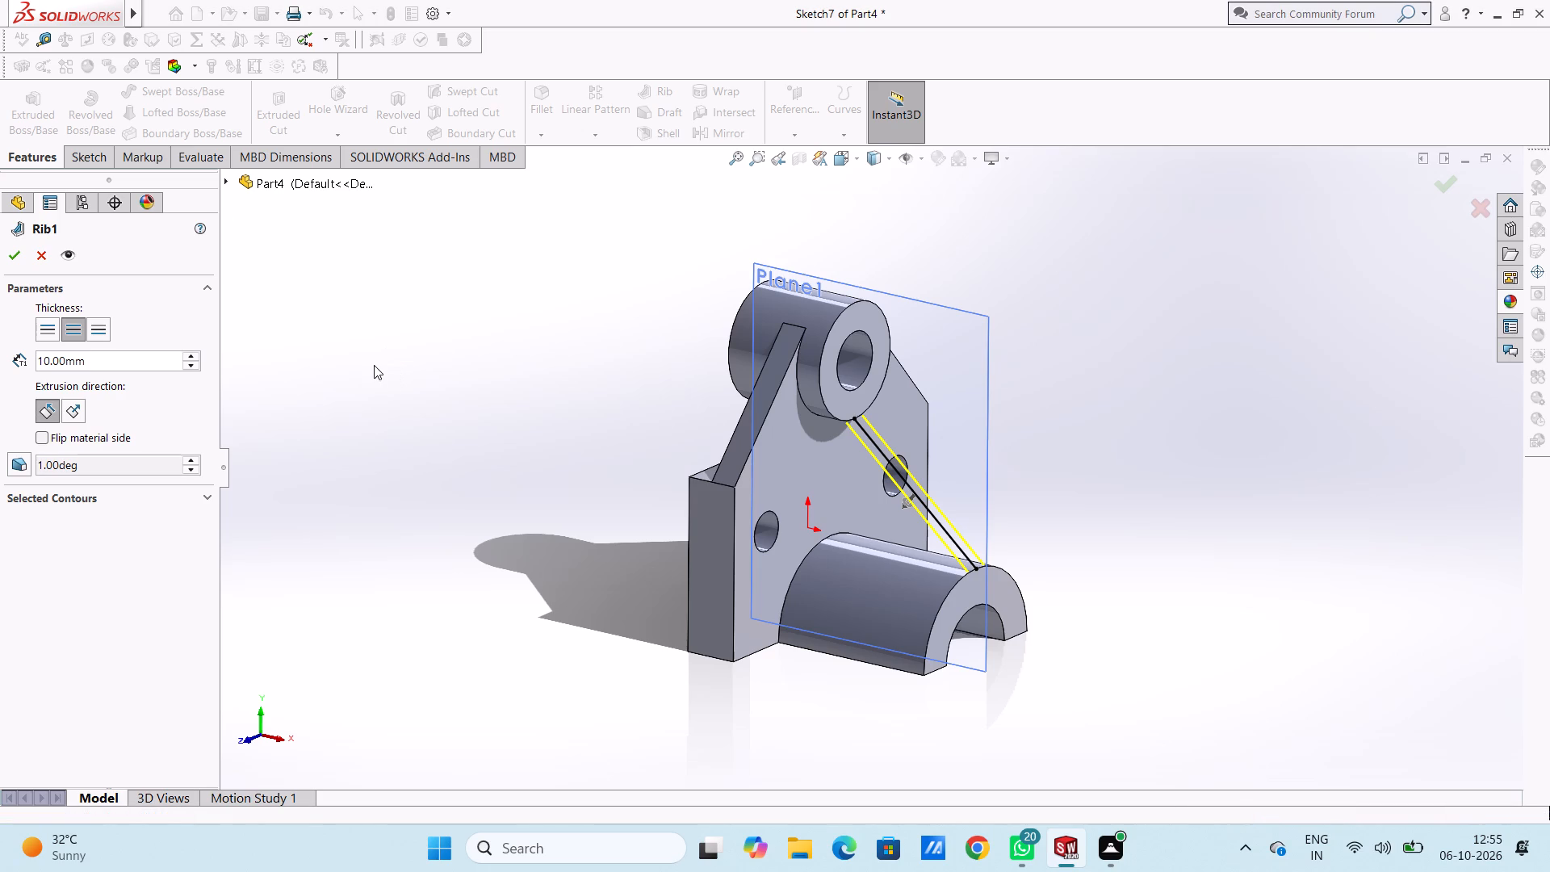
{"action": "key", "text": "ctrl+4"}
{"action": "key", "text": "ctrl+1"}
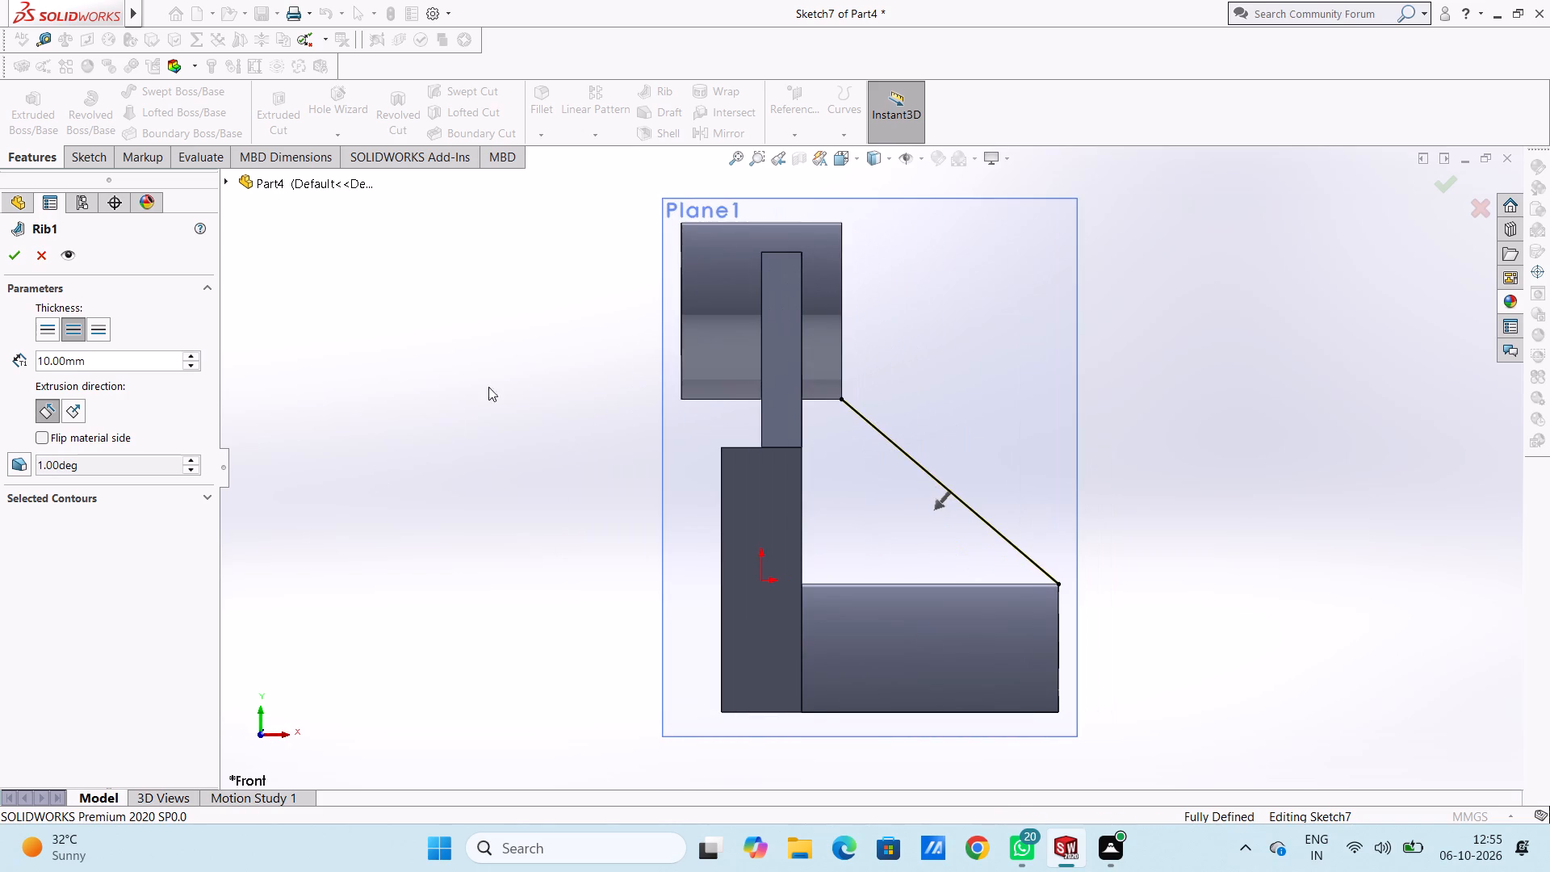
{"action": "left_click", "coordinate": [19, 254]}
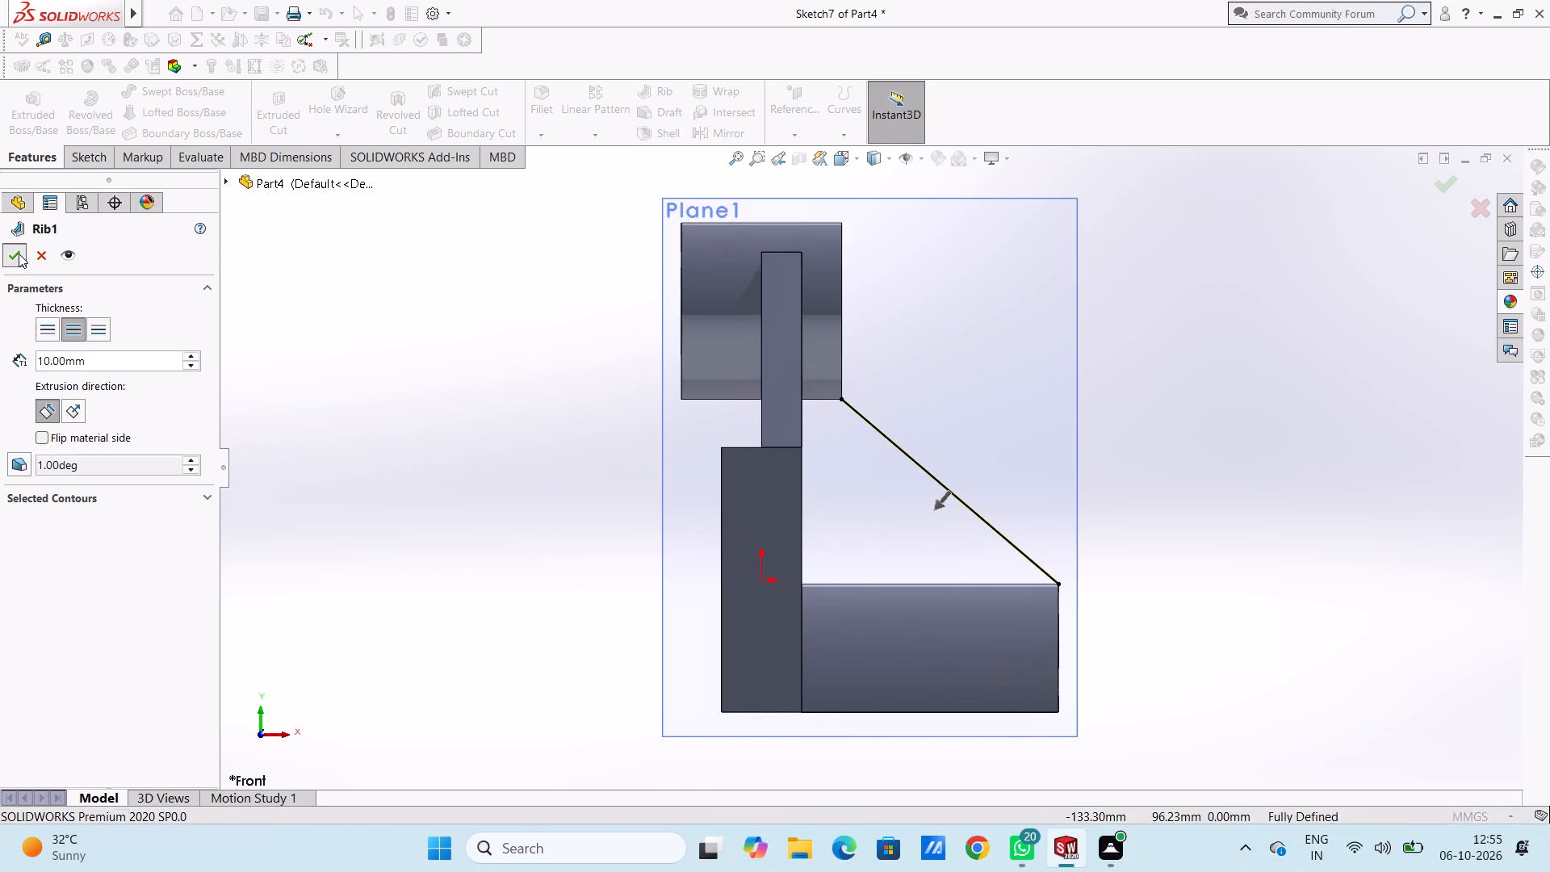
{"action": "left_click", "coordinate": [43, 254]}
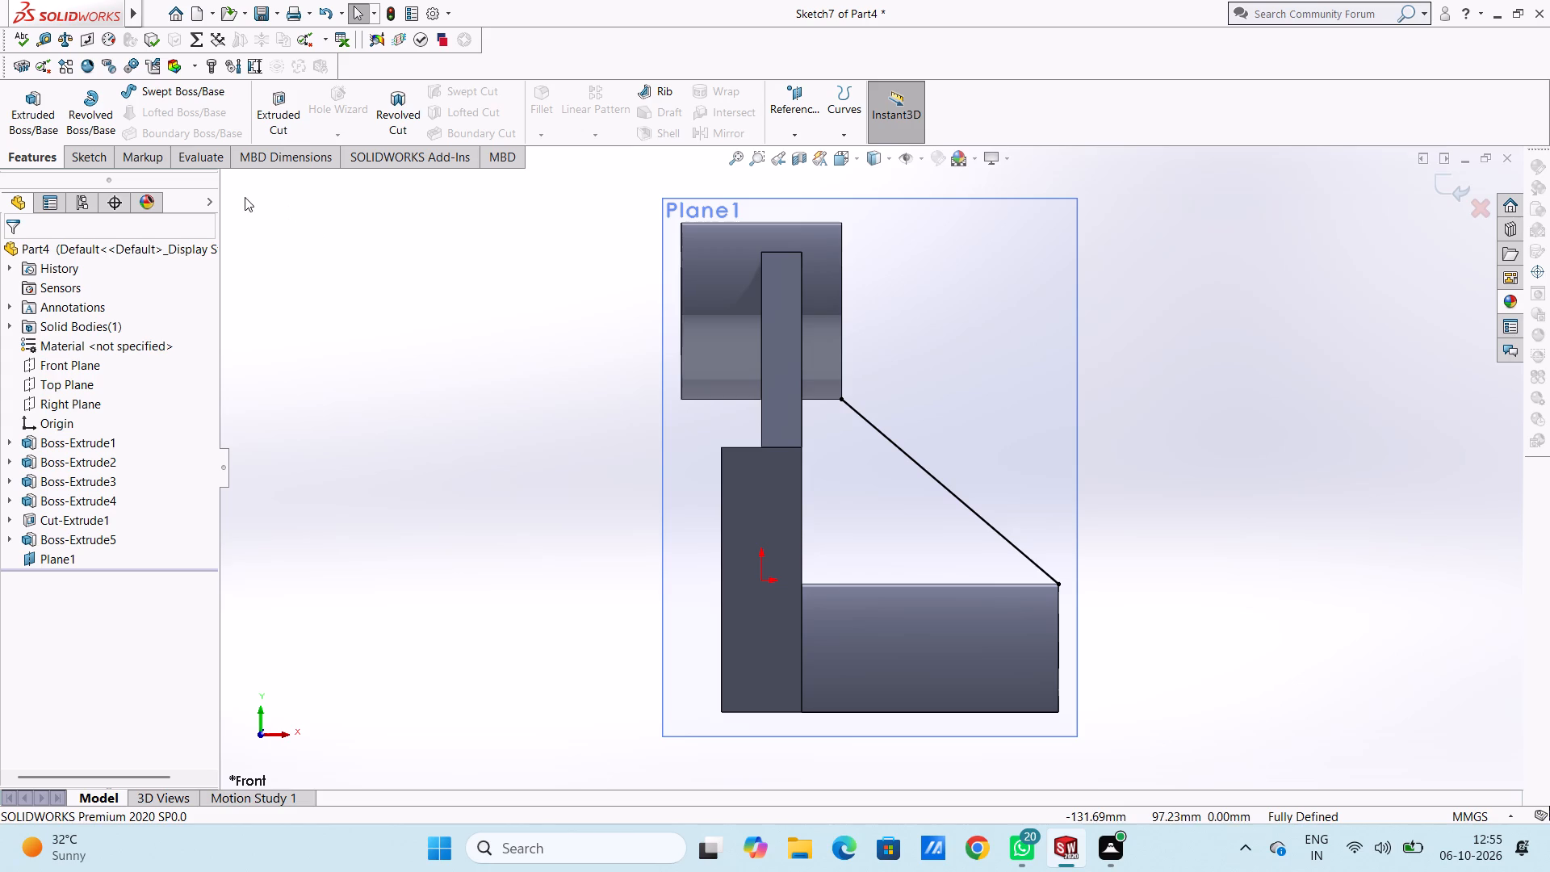
Sketch a 10 mm horizontal line from the sloped line's upper end back to the lug's front face.
{"action": "left_click", "coordinate": [95, 157]}
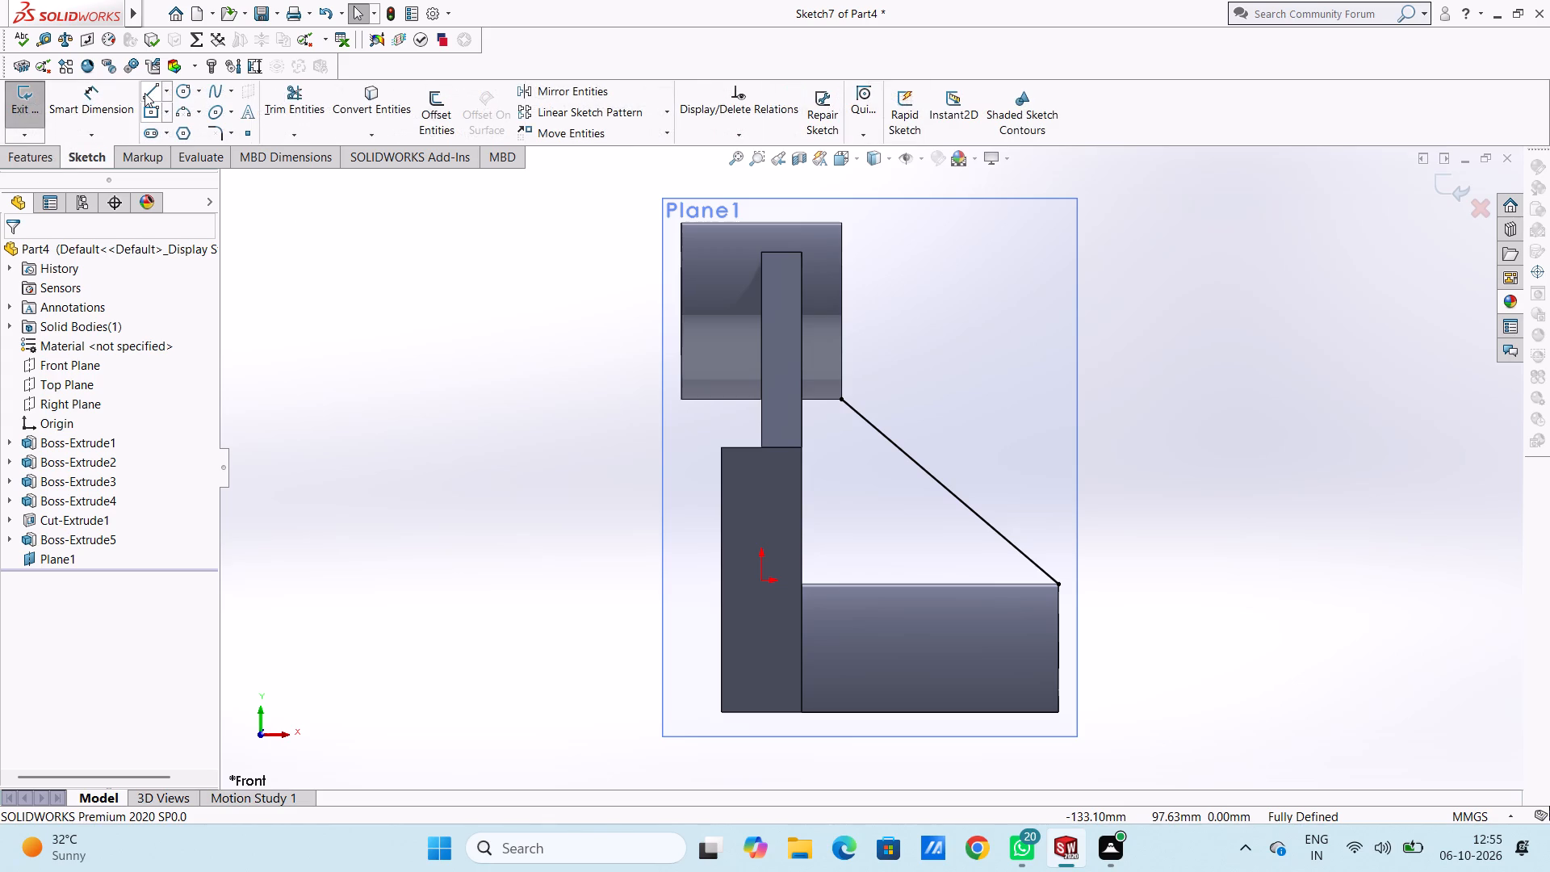
{"action": "left_click", "coordinate": [145, 93]}
{"action": "scroll", "coordinate": [835, 408], "scroll_direction": "down", "scroll_amount": 2}
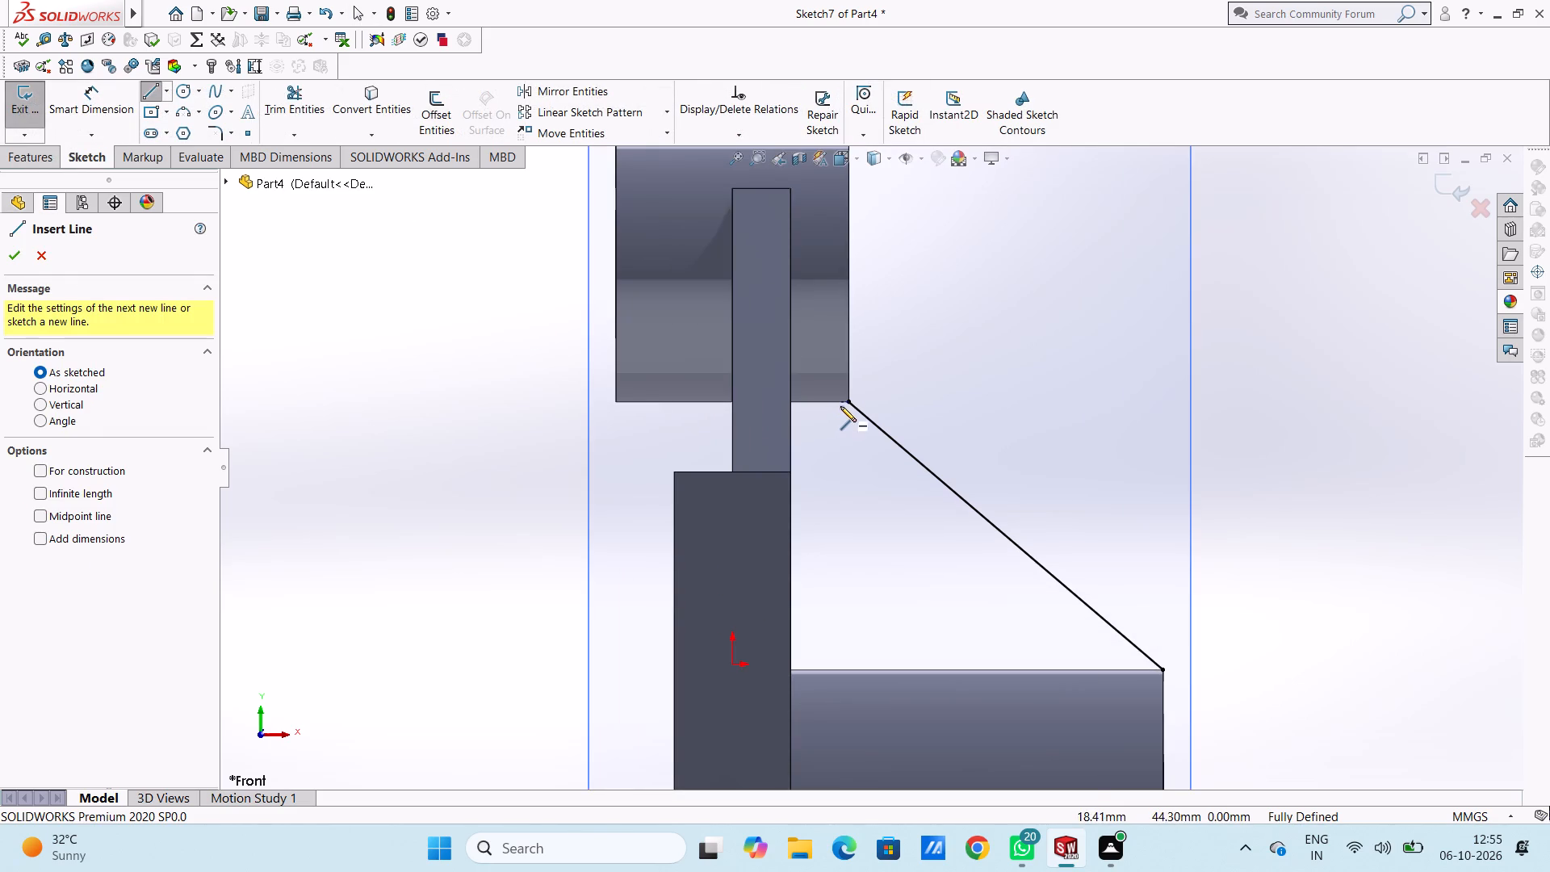
{"action": "left_click", "coordinate": [852, 404]}
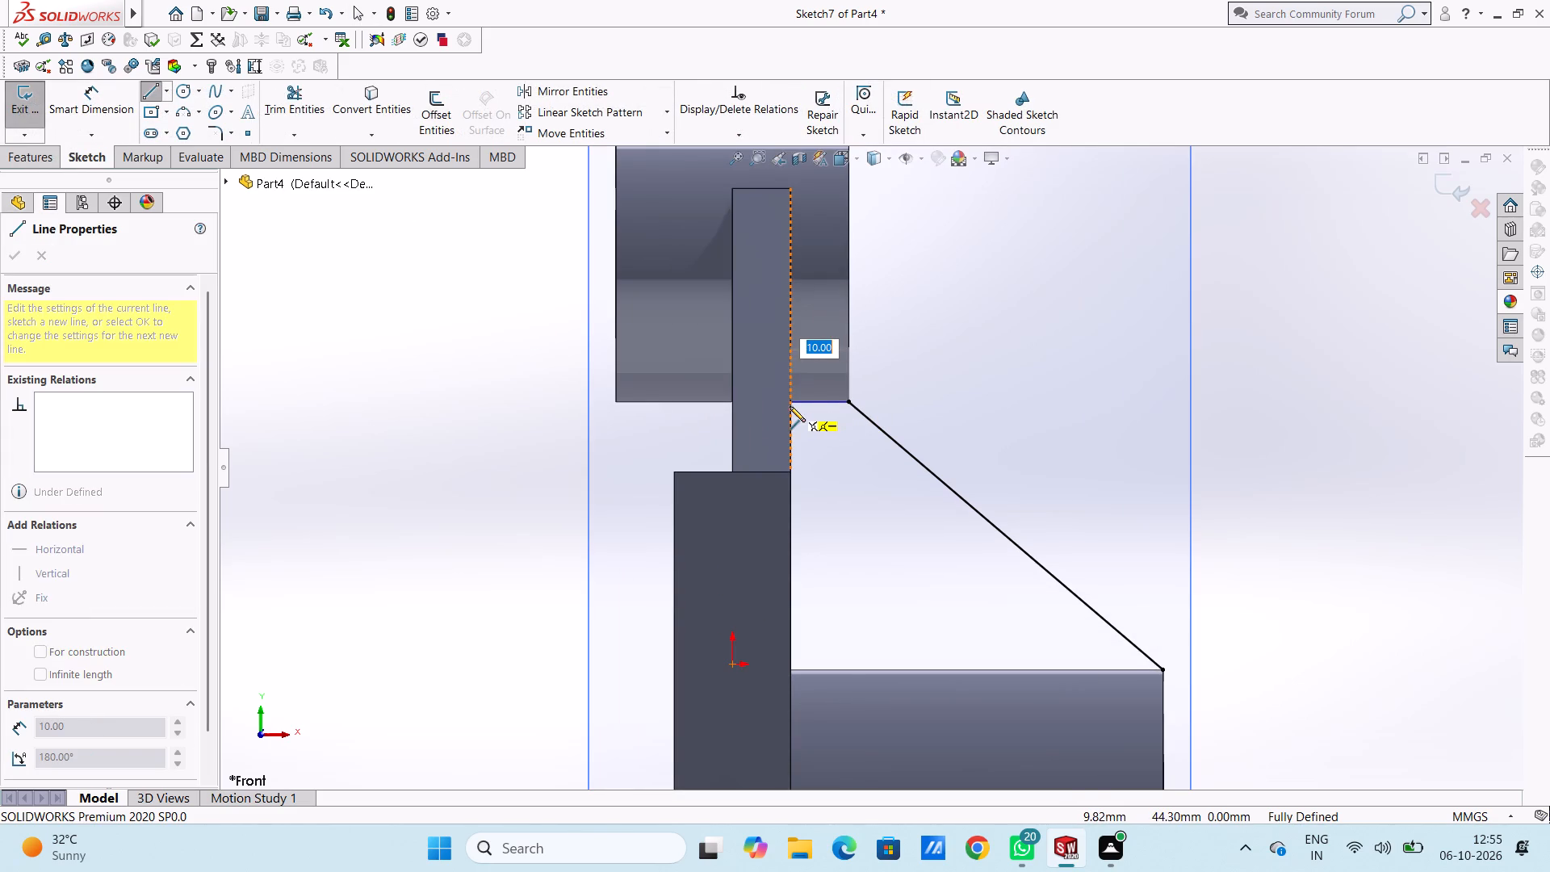
{"action": "left_click", "coordinate": [790, 403]}
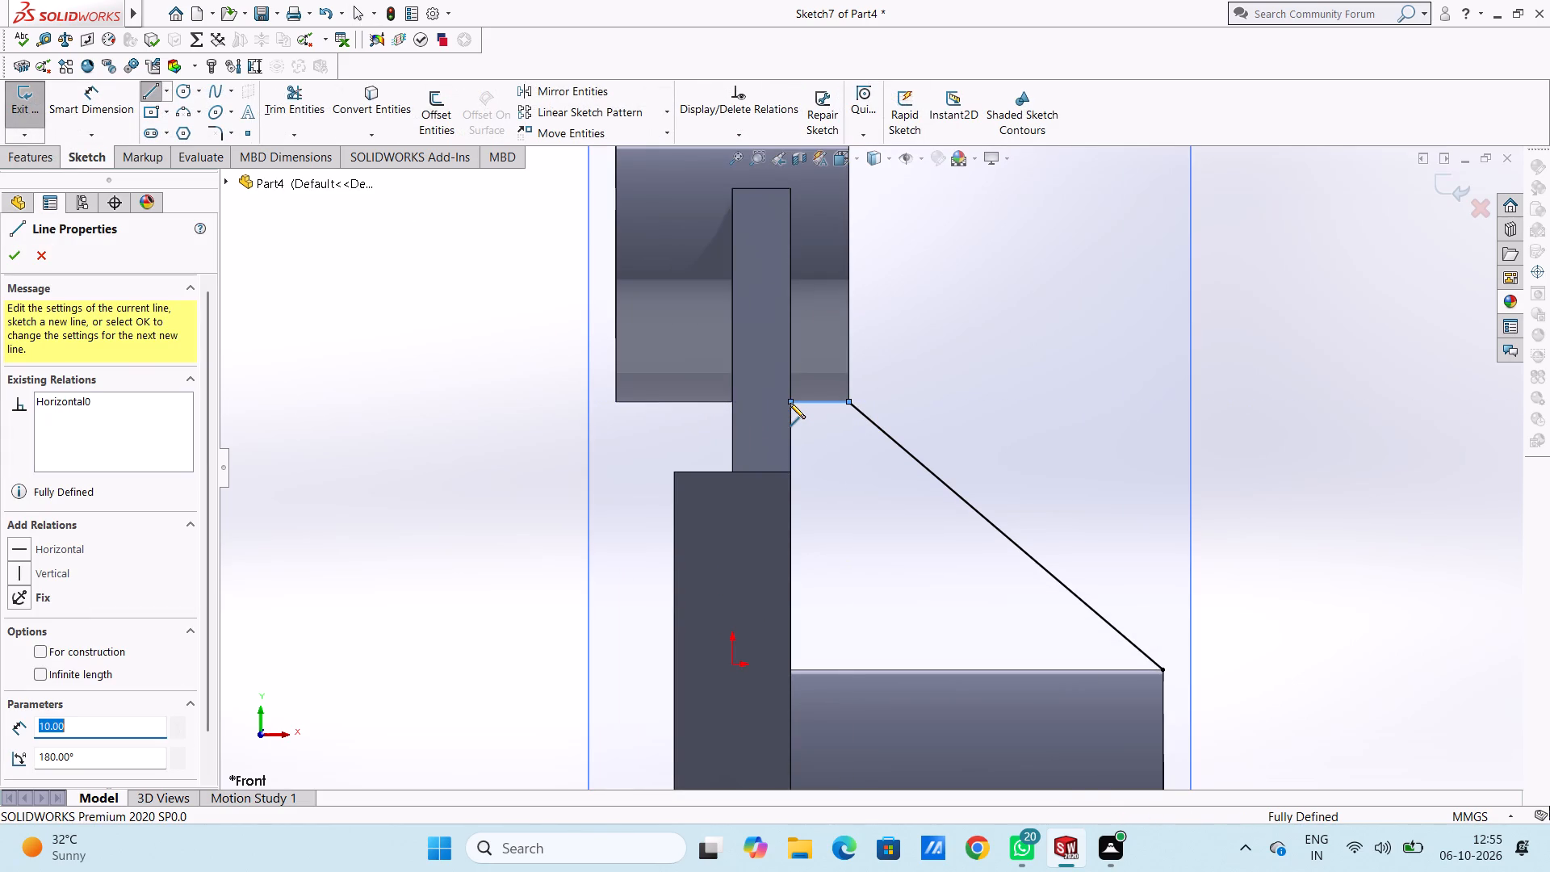
{"action": "key", "text": "Escape"}
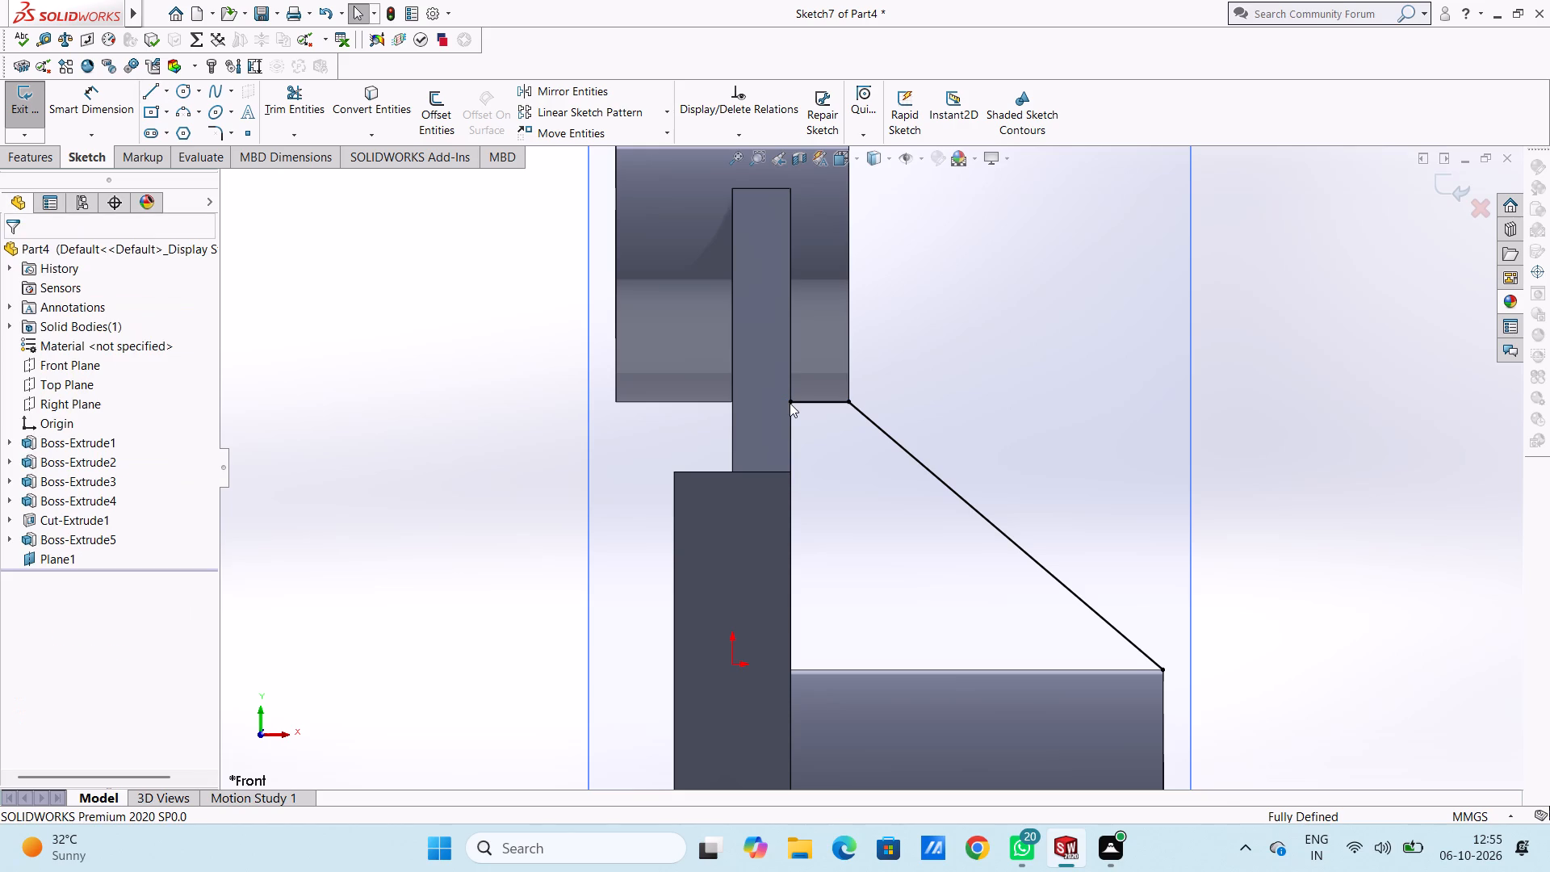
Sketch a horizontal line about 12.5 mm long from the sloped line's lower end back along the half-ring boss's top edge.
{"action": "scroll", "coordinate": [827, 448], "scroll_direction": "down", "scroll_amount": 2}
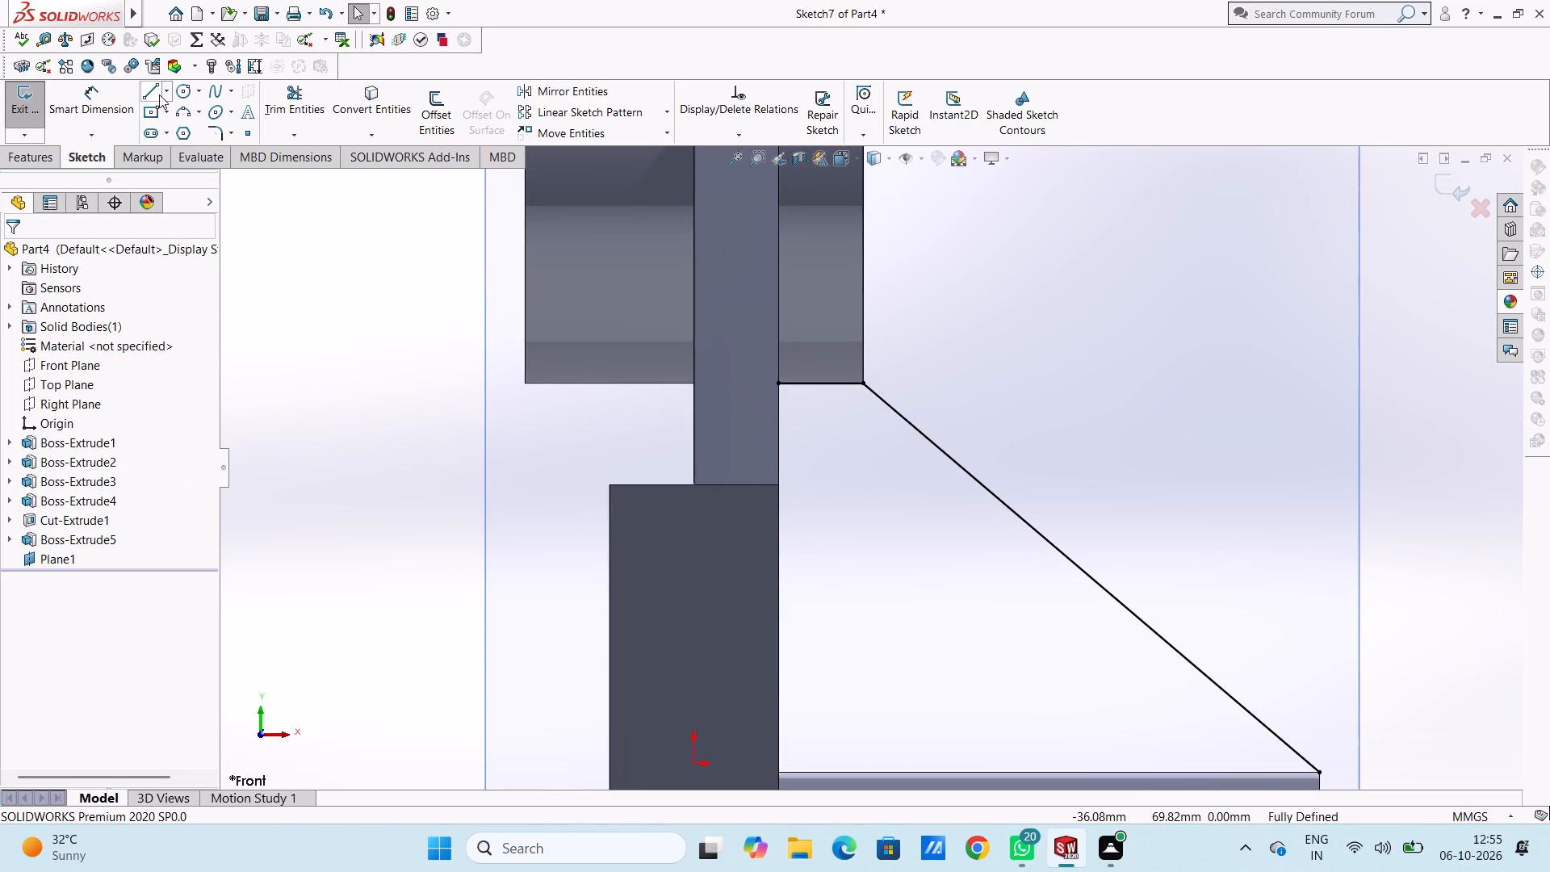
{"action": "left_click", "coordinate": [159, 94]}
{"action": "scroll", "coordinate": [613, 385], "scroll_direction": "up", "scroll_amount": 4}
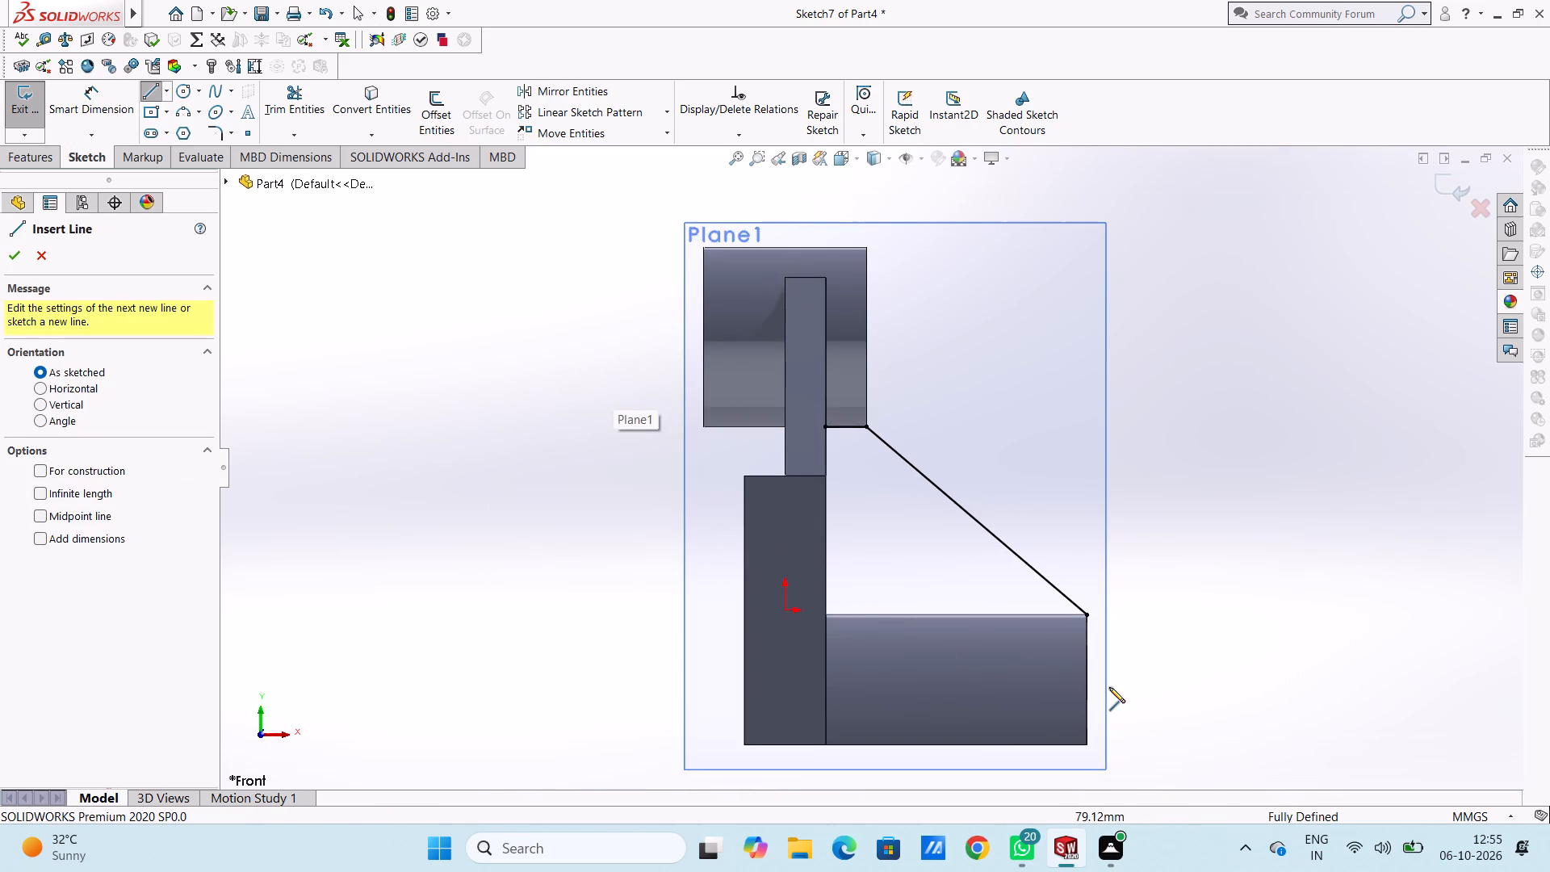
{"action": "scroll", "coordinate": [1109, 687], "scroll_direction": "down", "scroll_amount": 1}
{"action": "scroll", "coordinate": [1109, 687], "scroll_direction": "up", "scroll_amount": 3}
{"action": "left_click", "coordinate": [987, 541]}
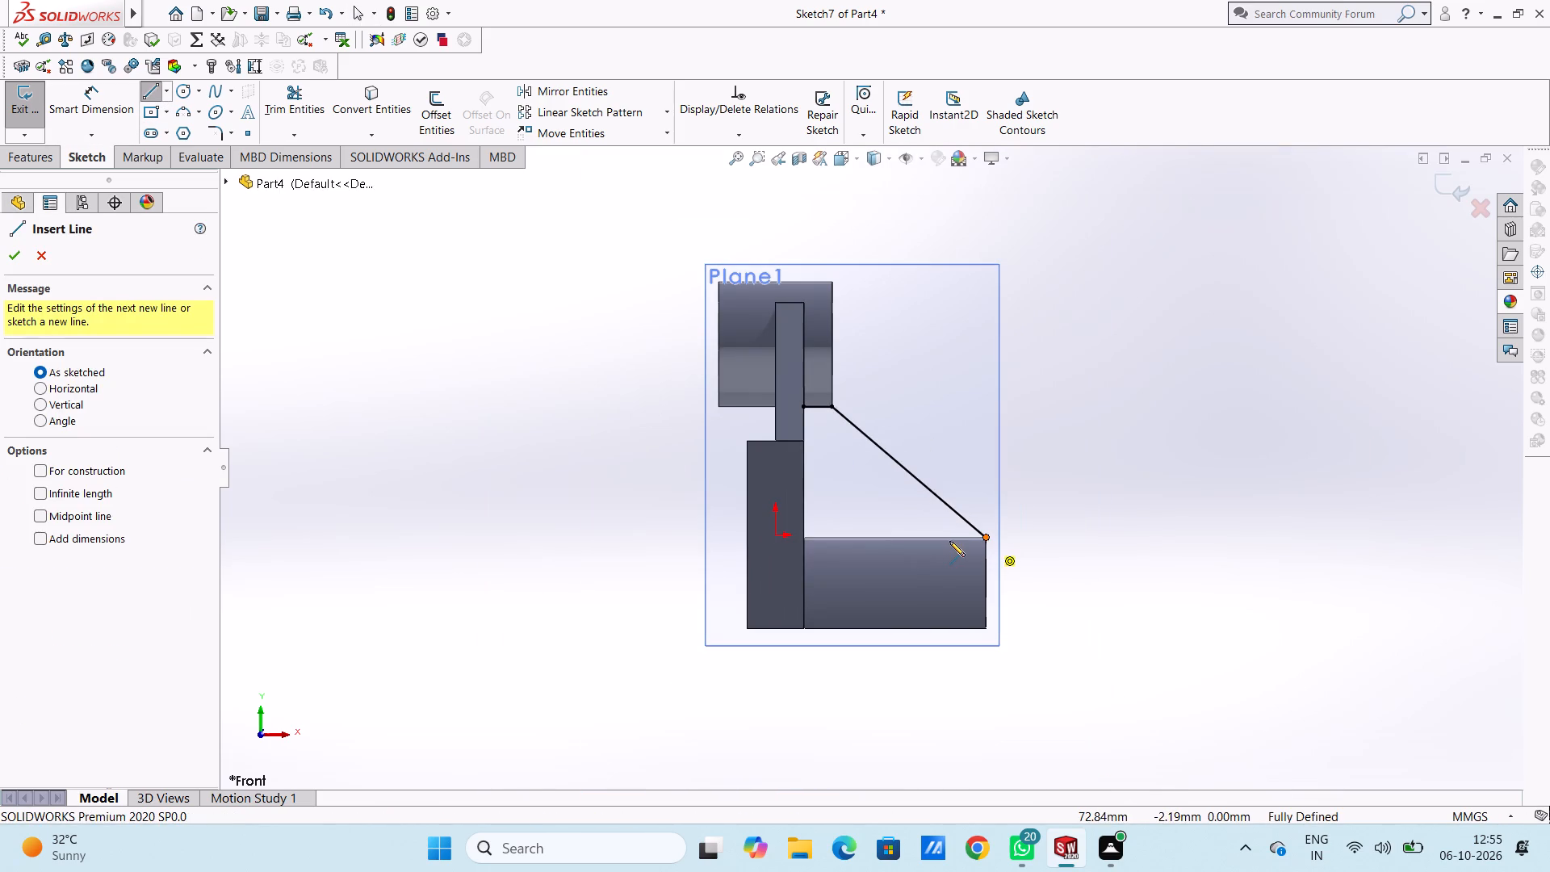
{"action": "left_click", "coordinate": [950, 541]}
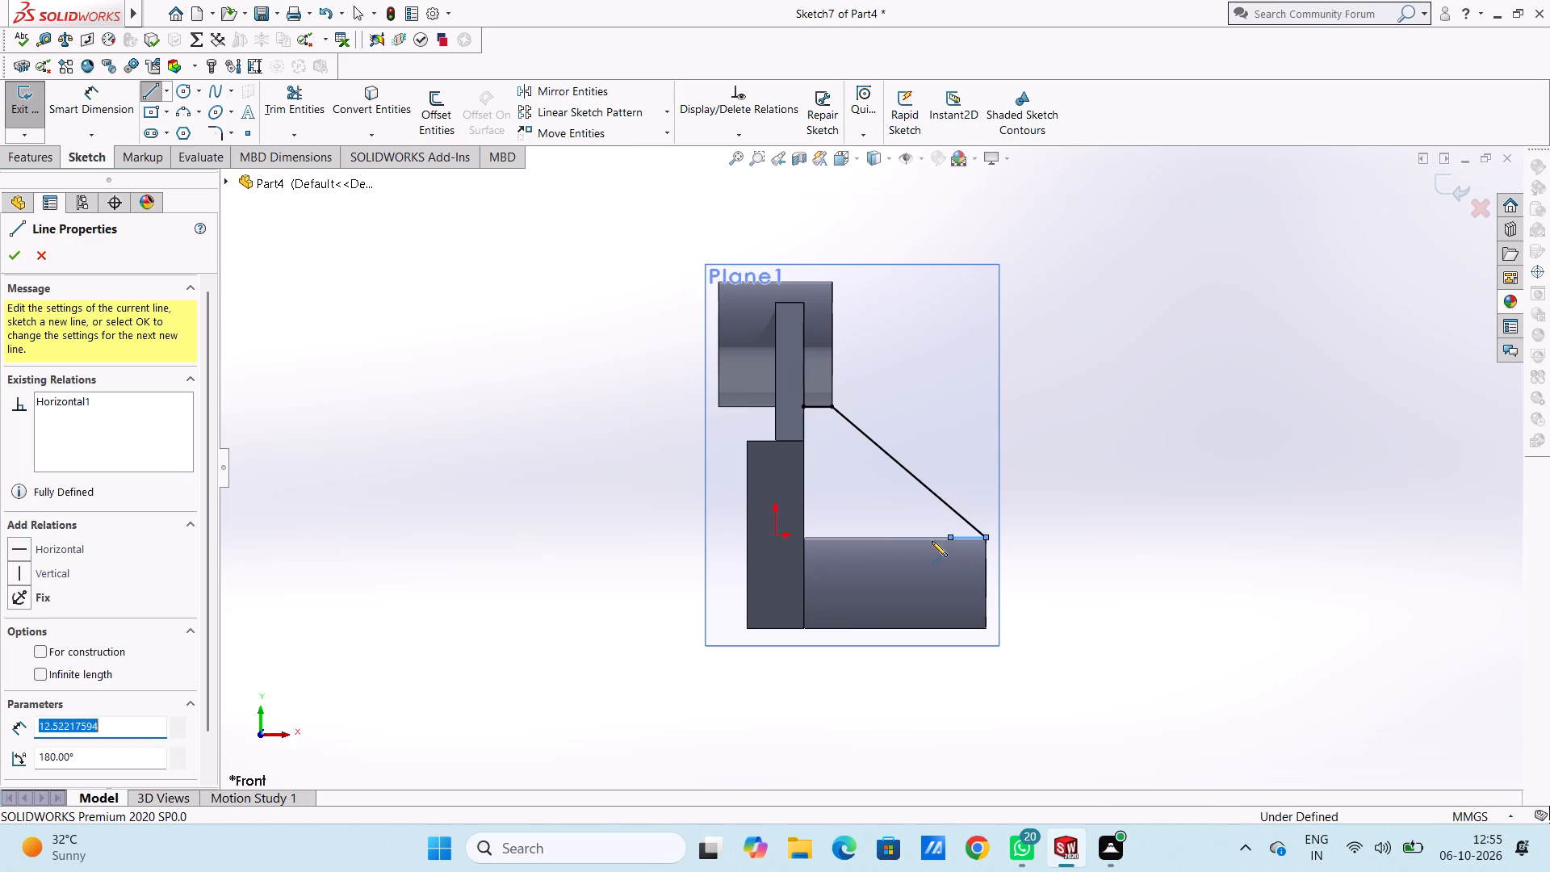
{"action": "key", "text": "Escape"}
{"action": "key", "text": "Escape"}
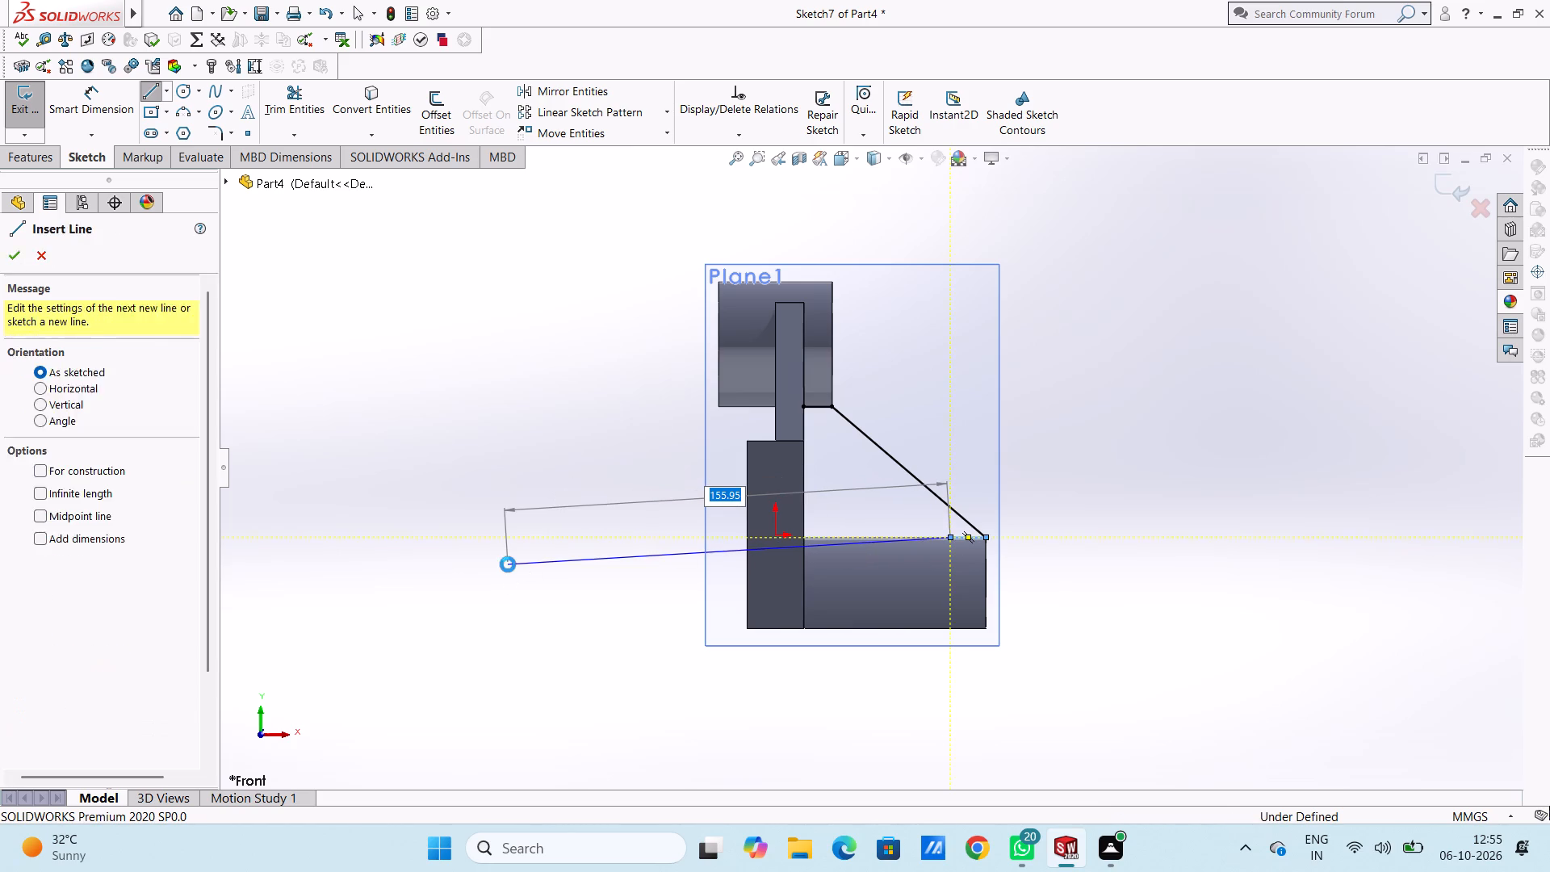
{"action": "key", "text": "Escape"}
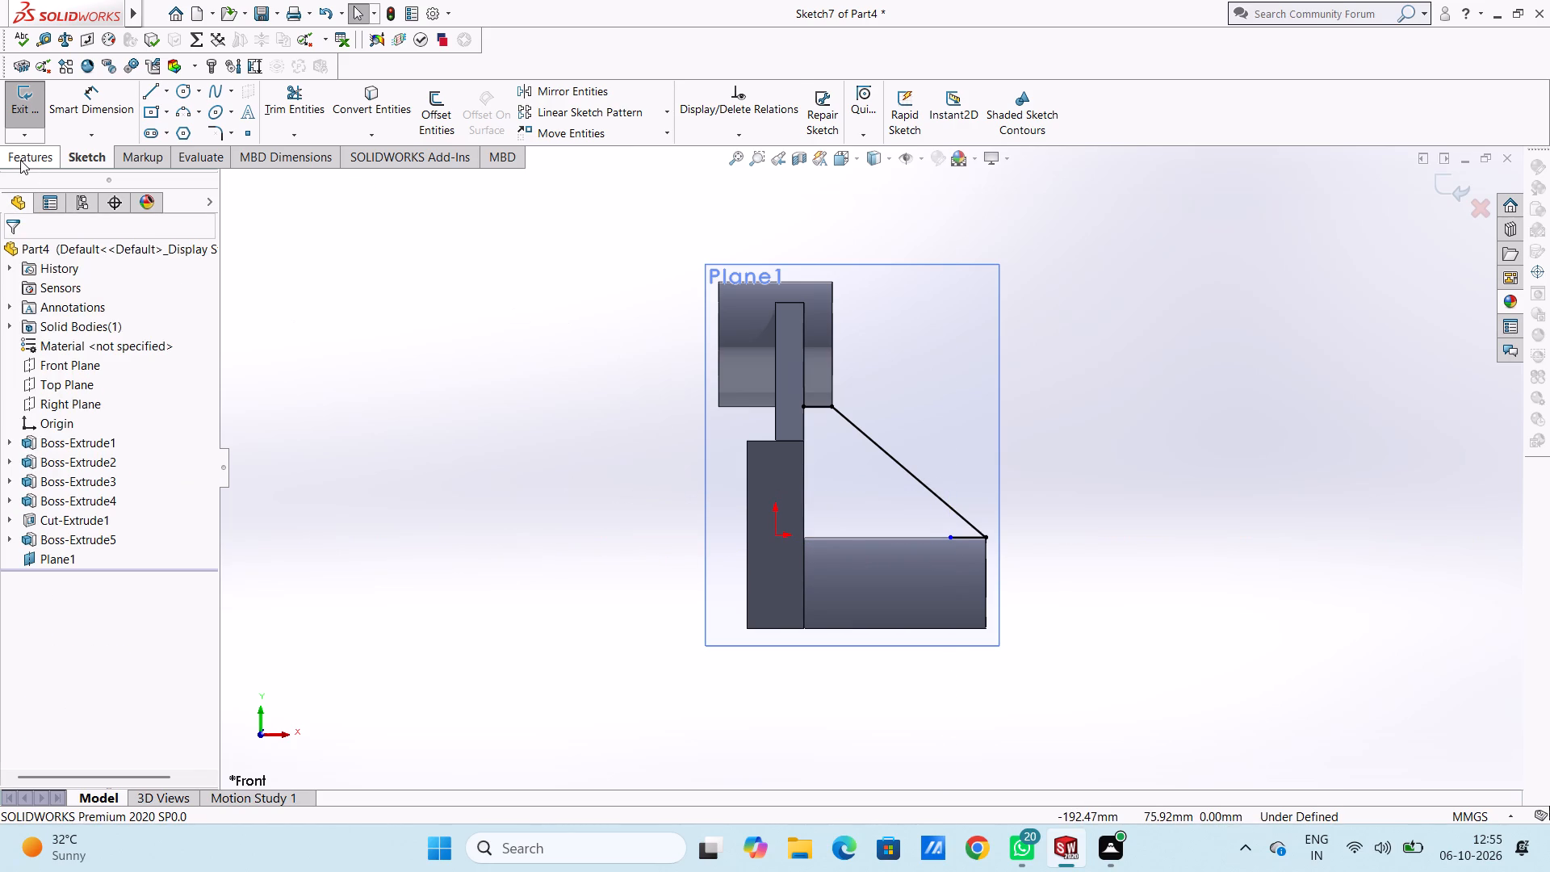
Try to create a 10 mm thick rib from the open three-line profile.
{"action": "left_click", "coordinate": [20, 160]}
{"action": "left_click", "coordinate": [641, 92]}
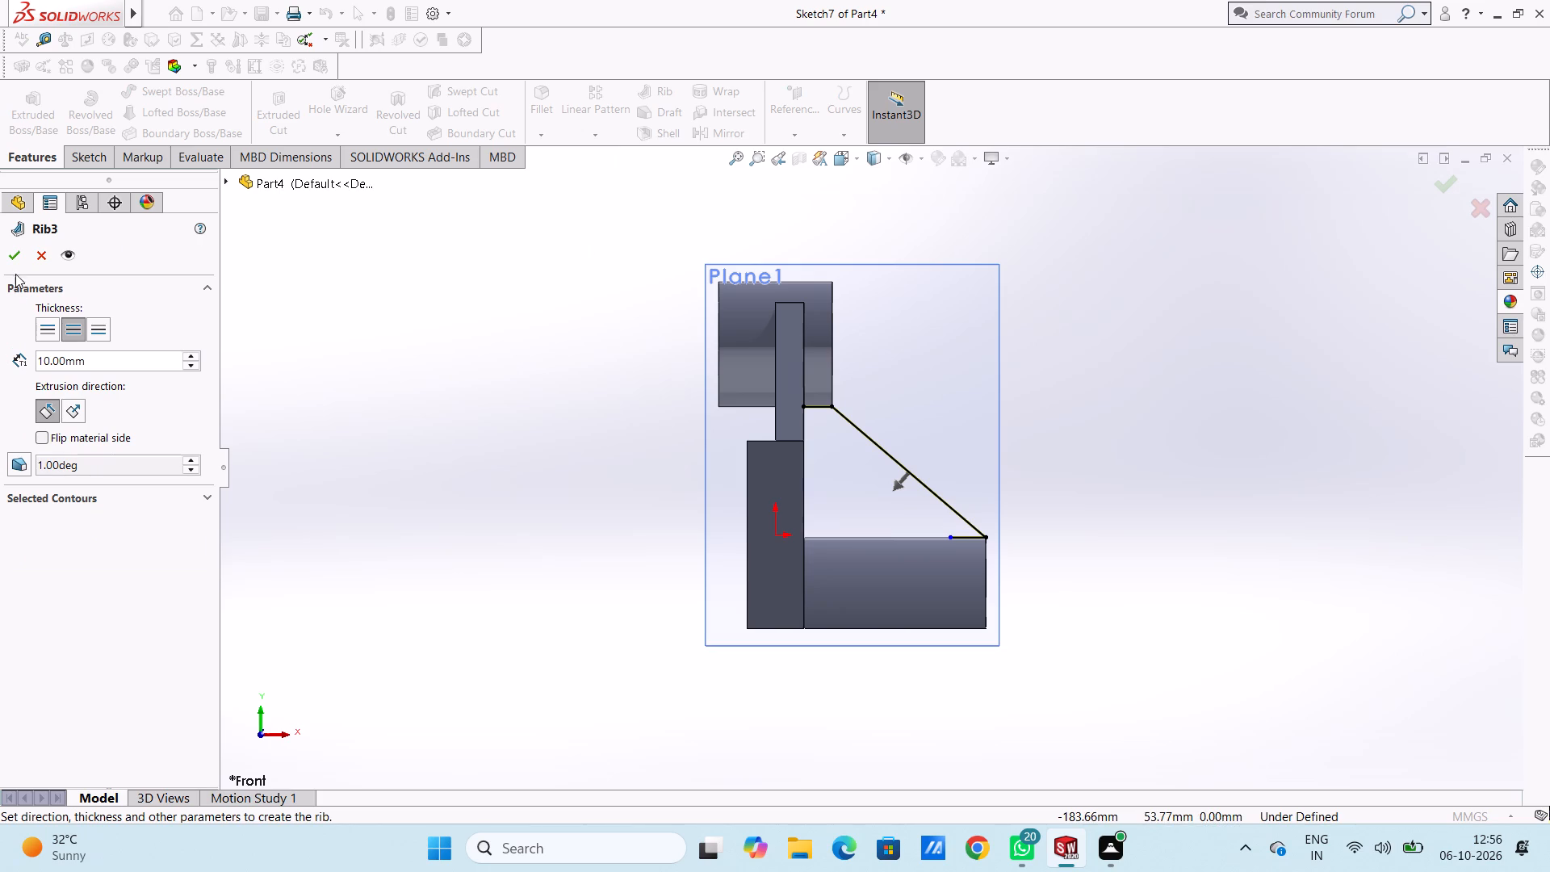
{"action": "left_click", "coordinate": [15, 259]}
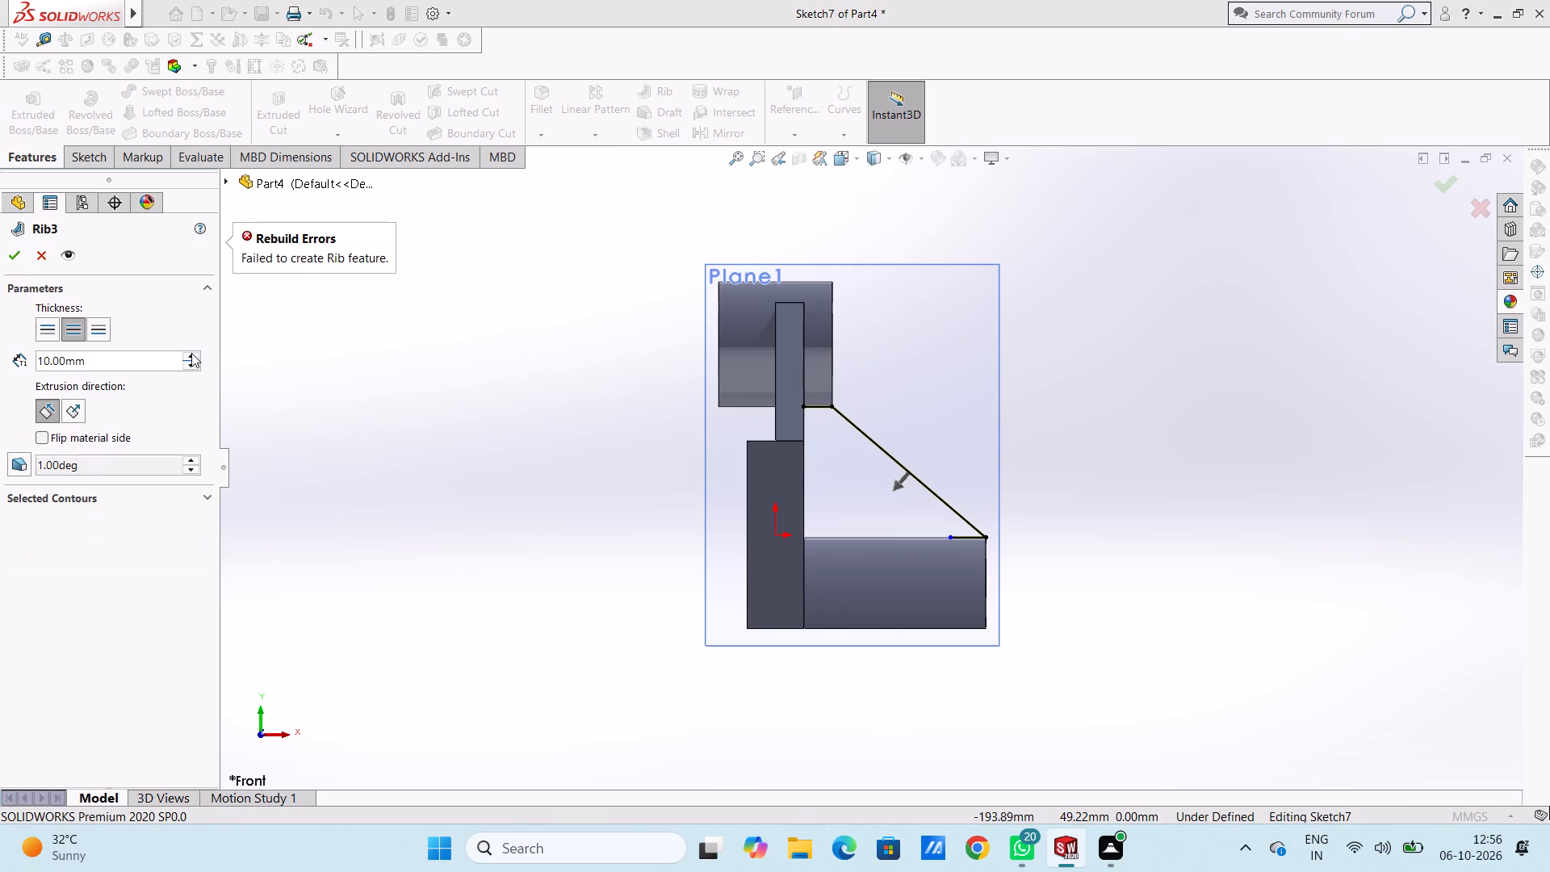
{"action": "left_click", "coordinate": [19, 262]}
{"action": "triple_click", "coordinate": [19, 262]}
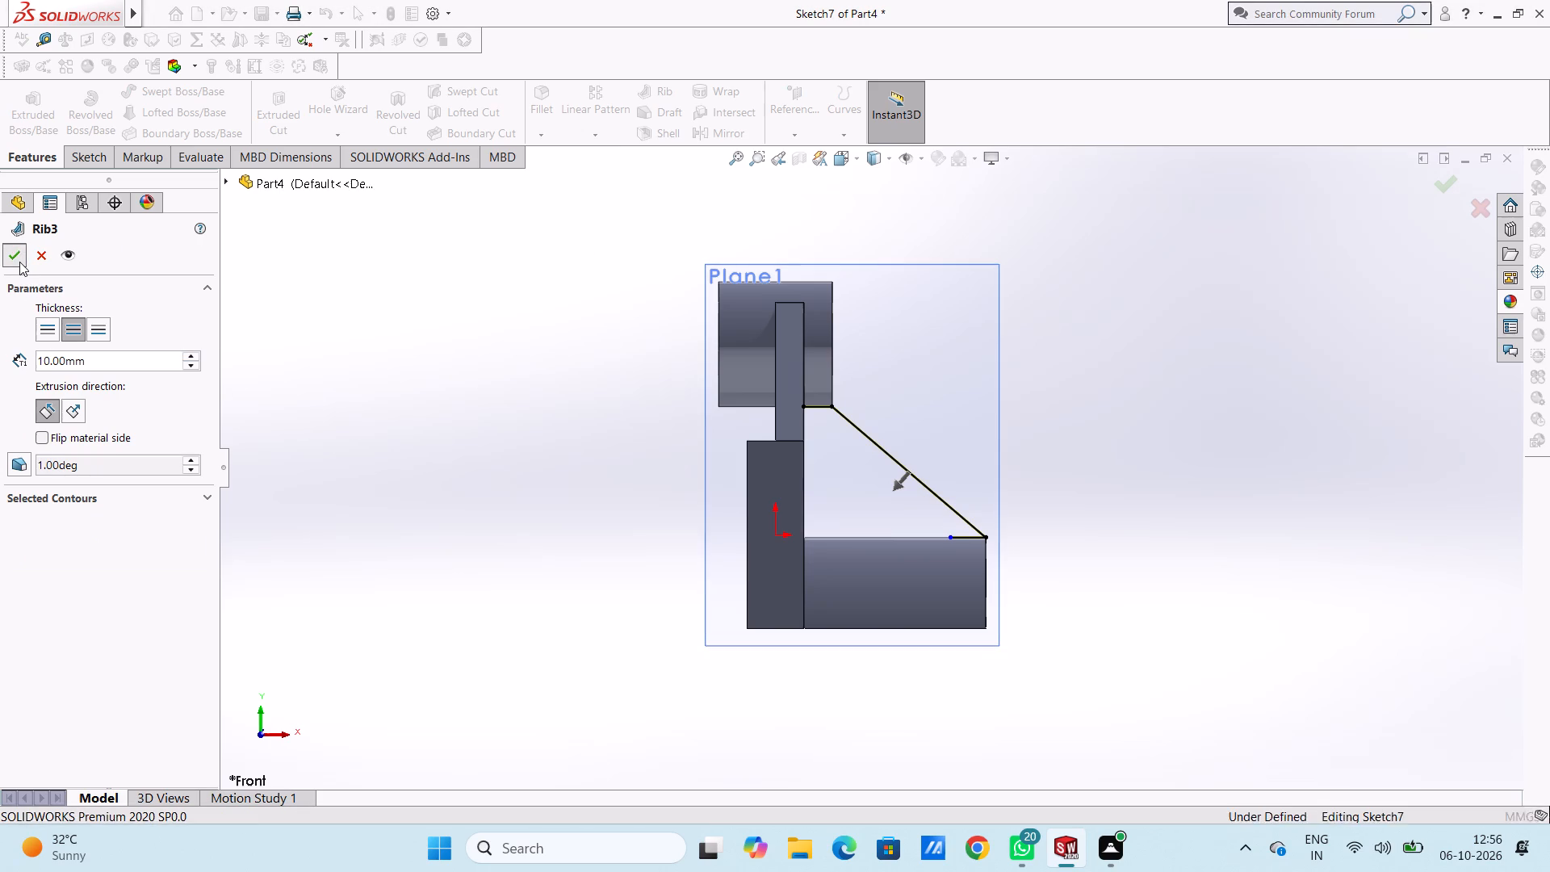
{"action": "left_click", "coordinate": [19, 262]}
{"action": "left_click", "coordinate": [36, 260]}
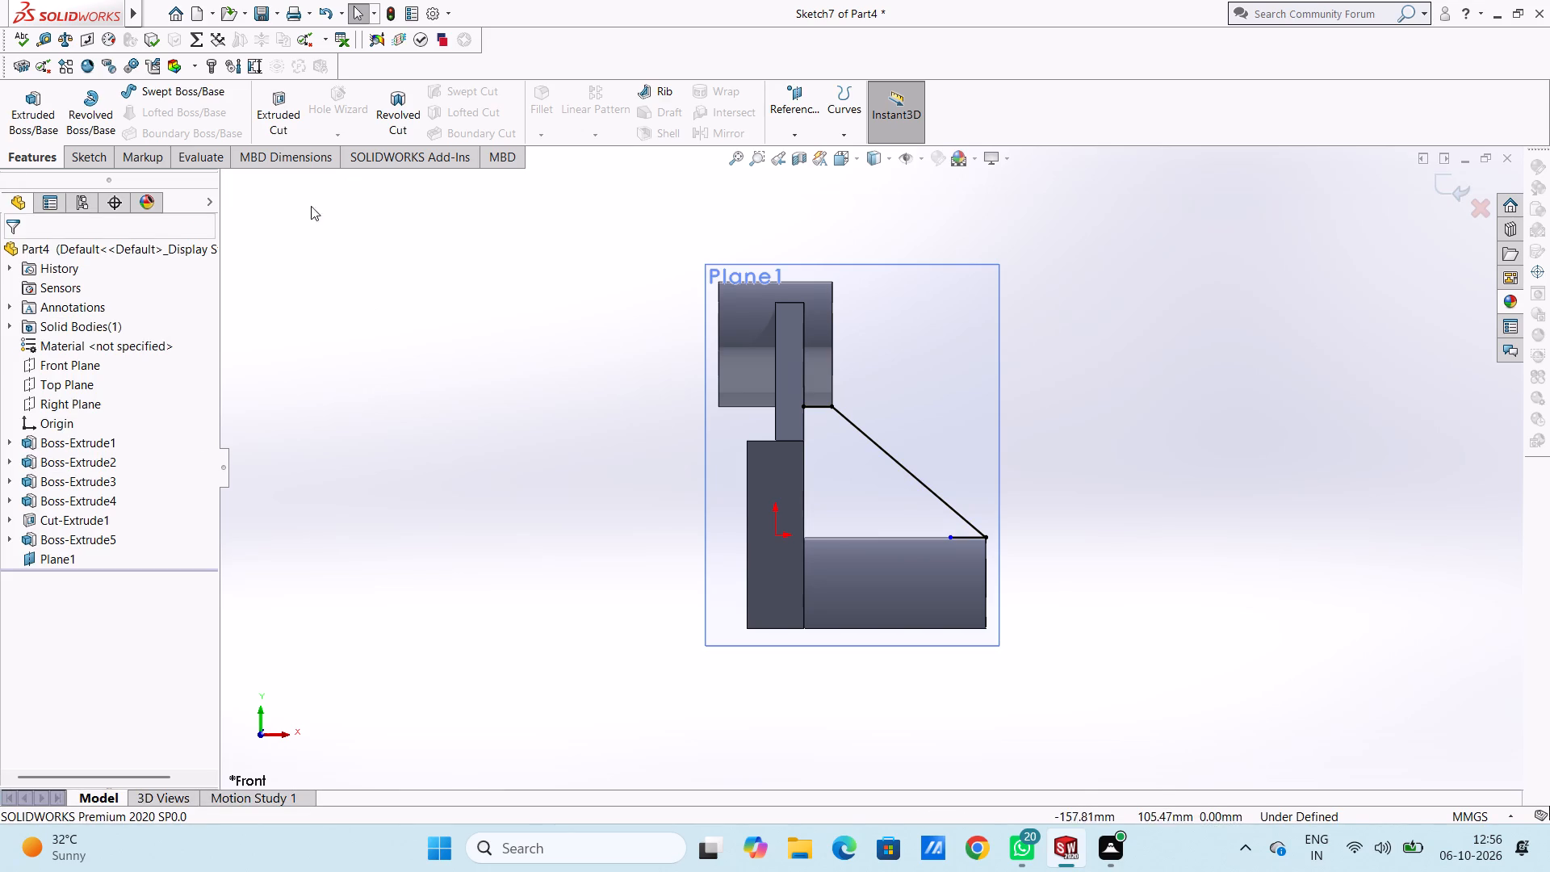
Close the rib profile with a 50 mm vertical line down the block face, a 64 mm horizontal line and a 4 mm vertical line.
{"action": "left_click", "coordinate": [86, 156]}
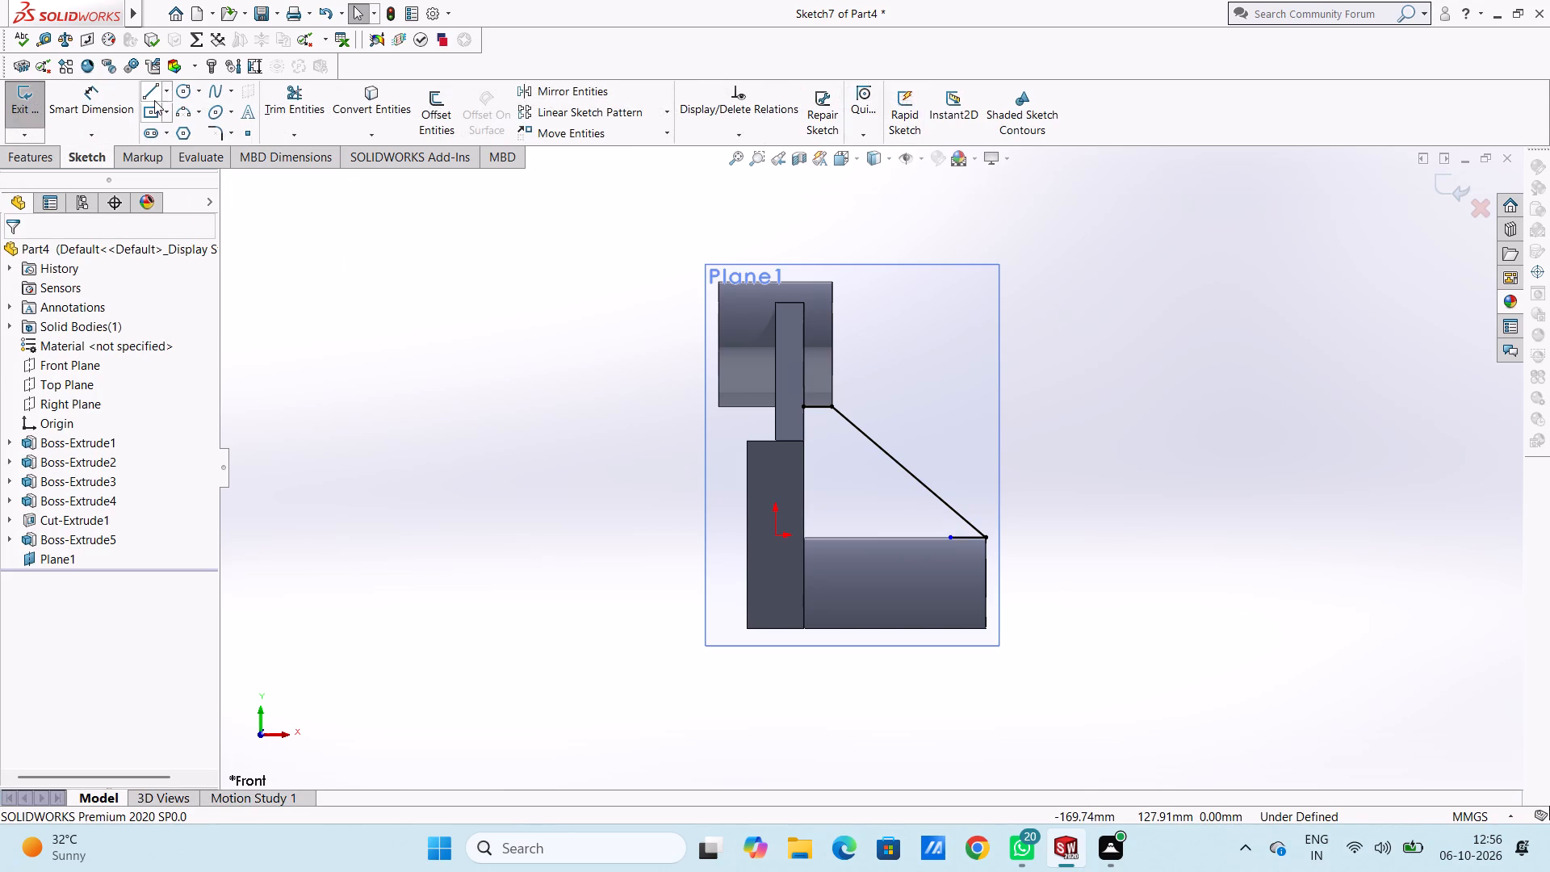
{"action": "left_click", "coordinate": [154, 100]}
{"action": "scroll", "coordinate": [960, 518], "scroll_direction": "down", "scroll_amount": 2}
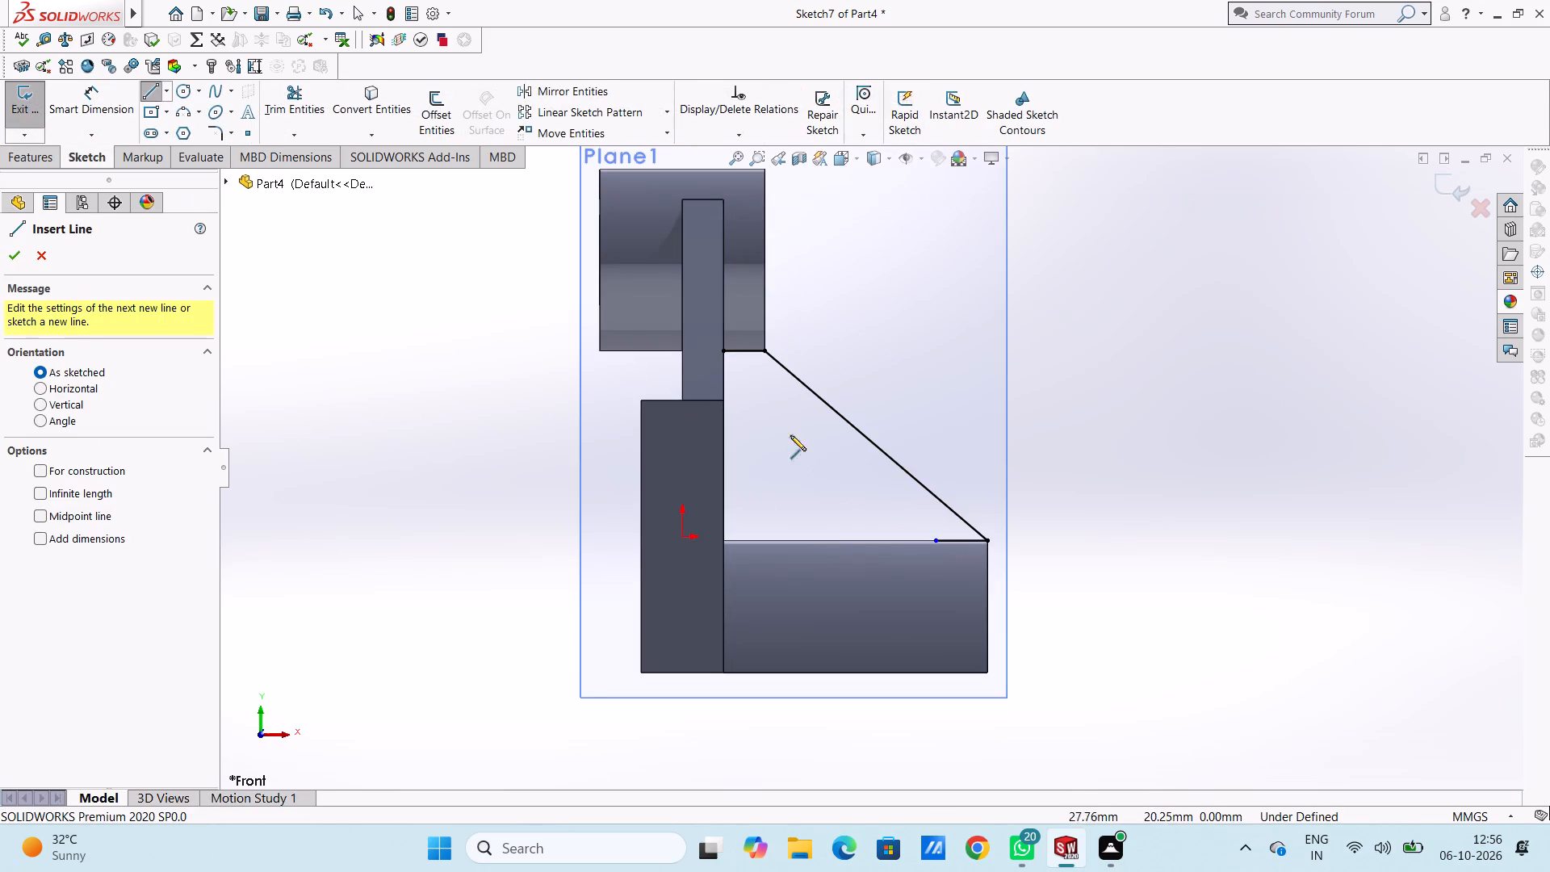
{"action": "left_click", "coordinate": [723, 353]}
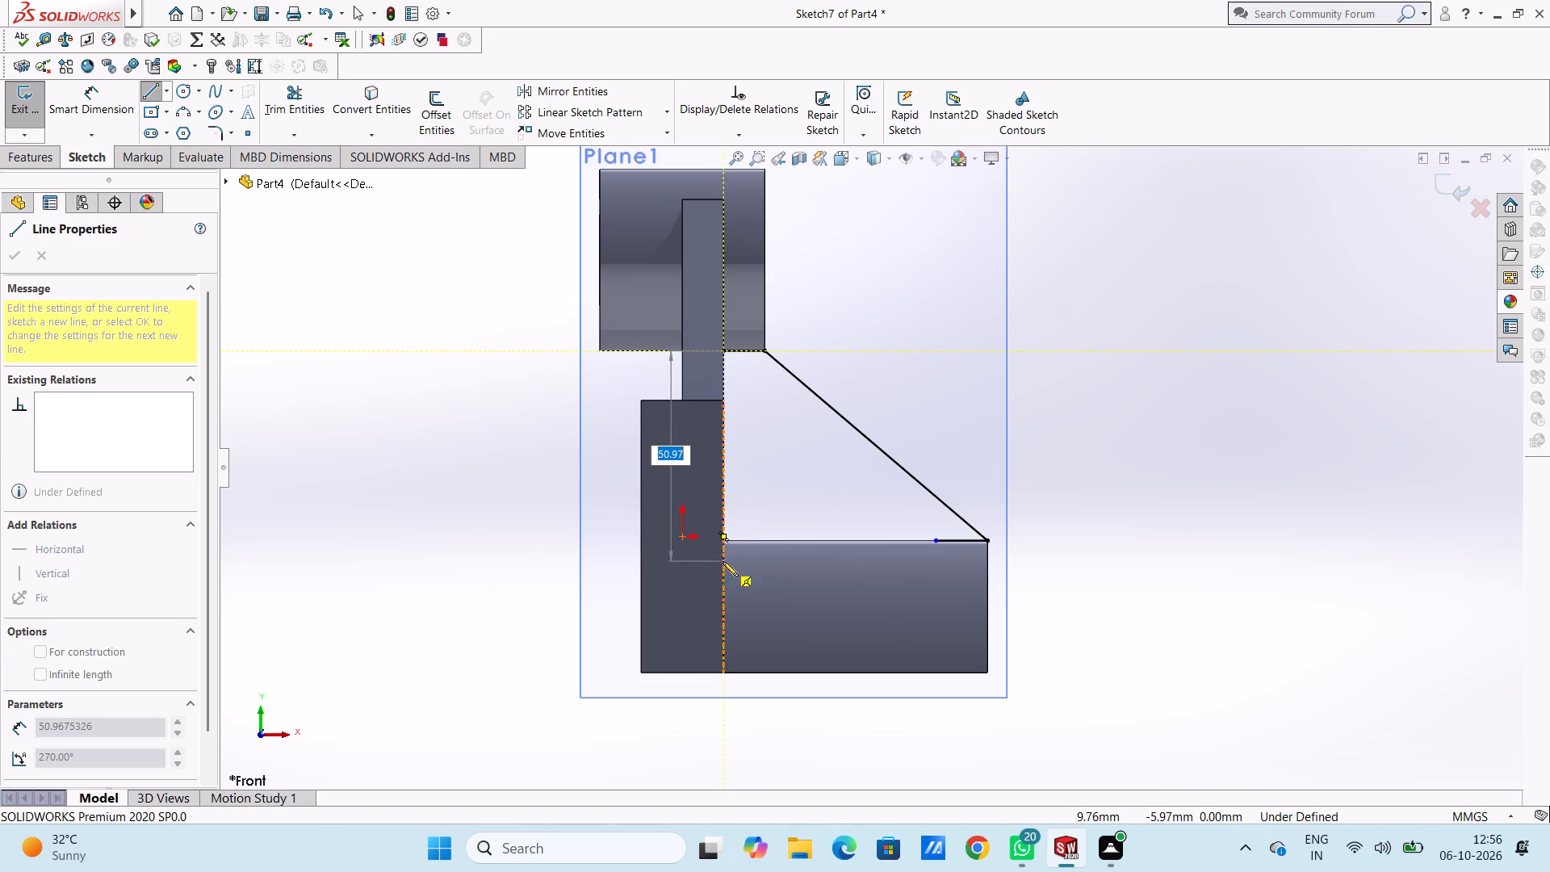
{"action": "type", "text": "50"}
{"action": "key", "text": "Return"}
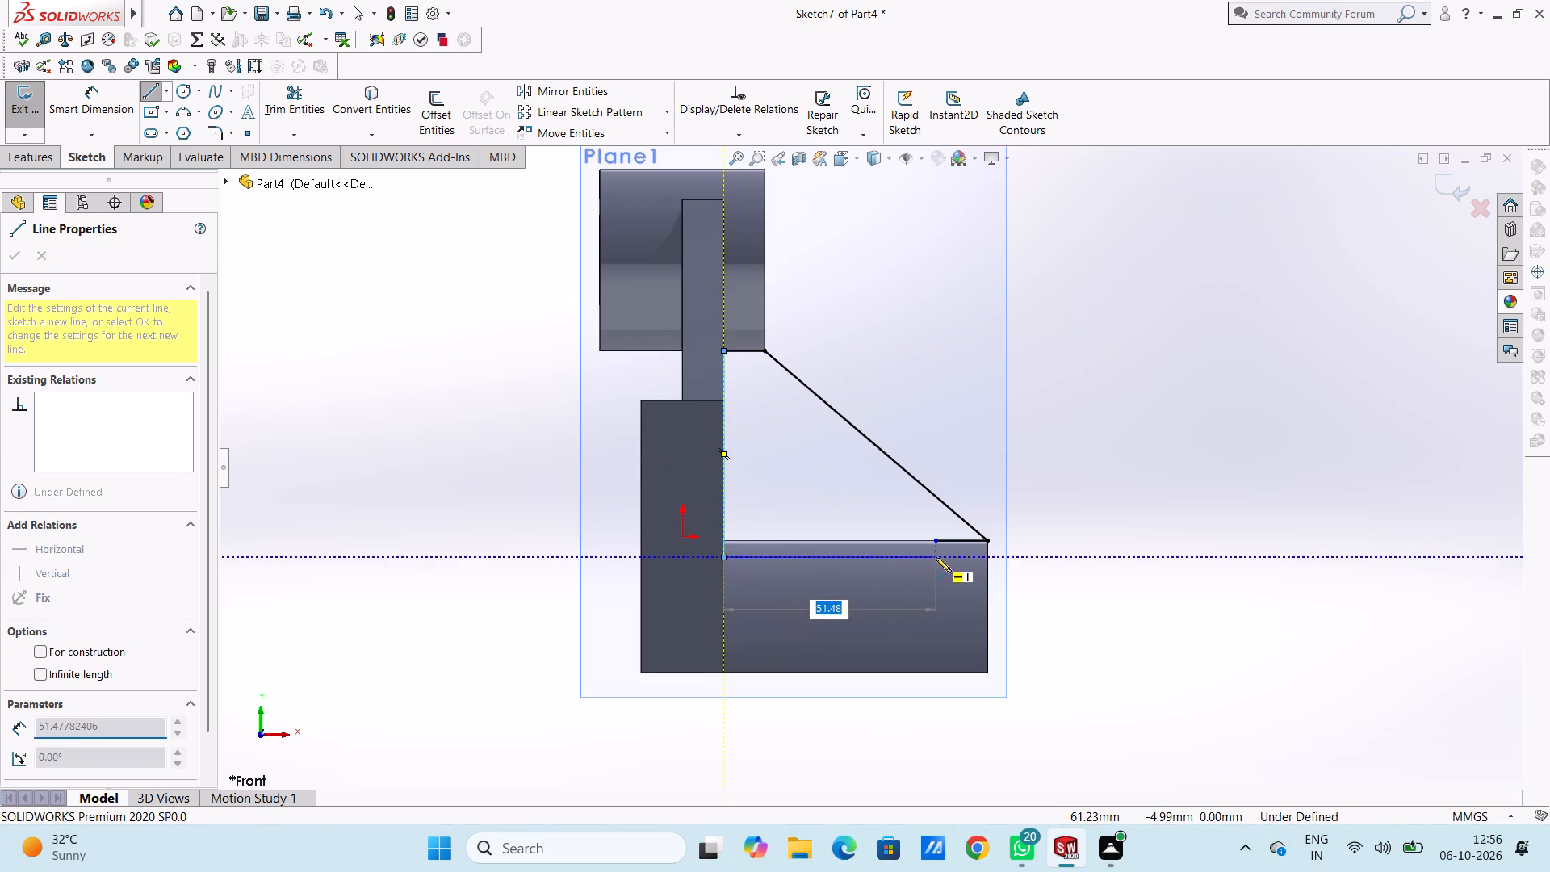
{"action": "left_click", "coordinate": [985, 554]}
{"action": "left_click", "coordinate": [986, 542]}
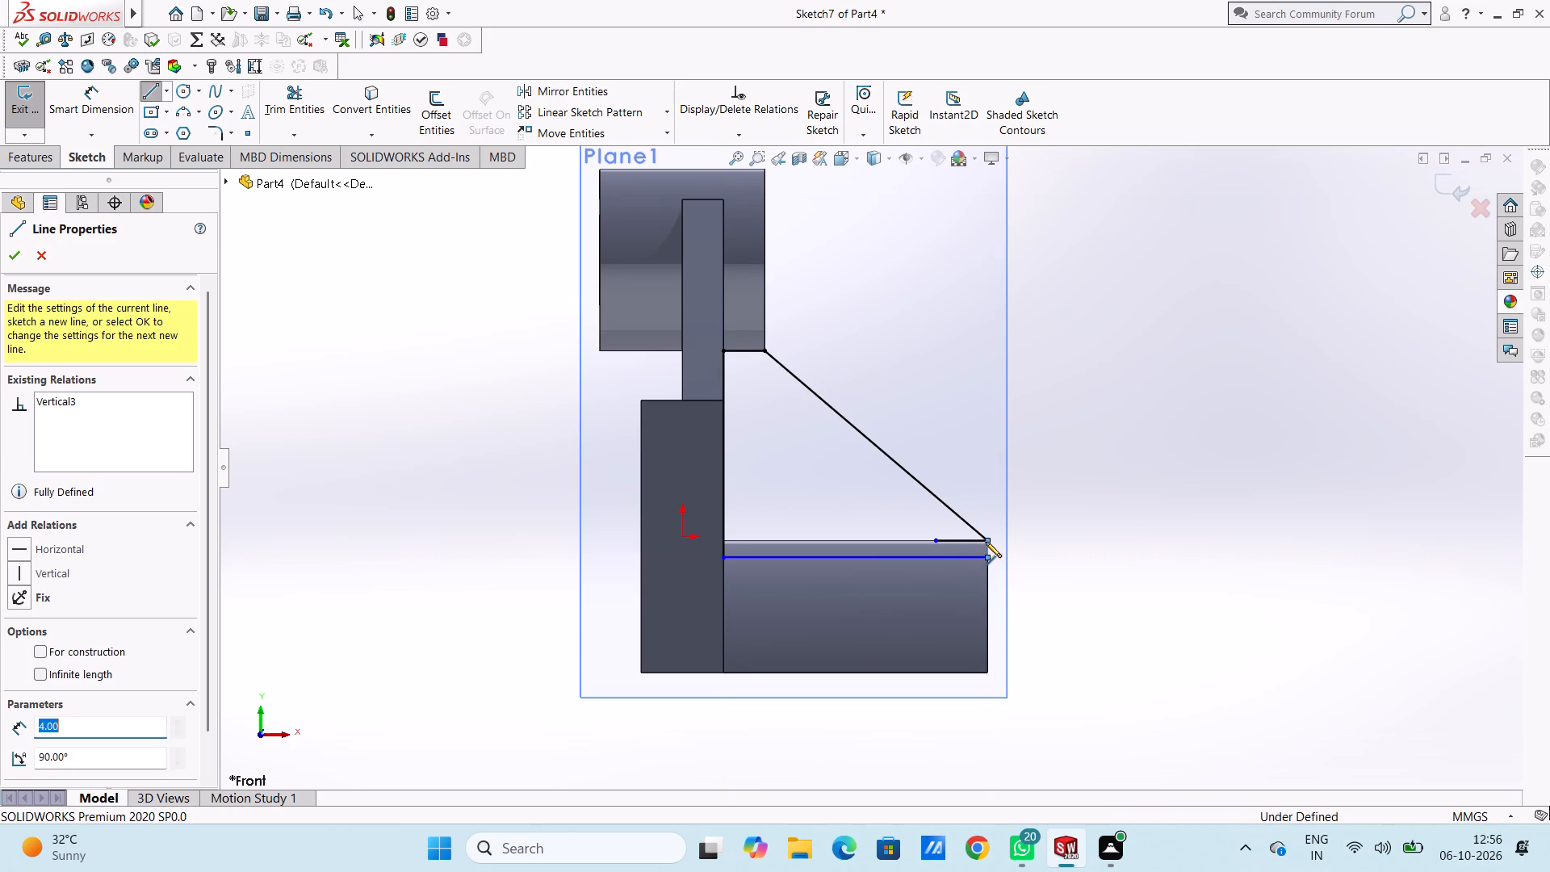
{"action": "key", "text": "Escape"}
{"action": "key", "text": "Escape"}
{"action": "key", "text": "Escape"}
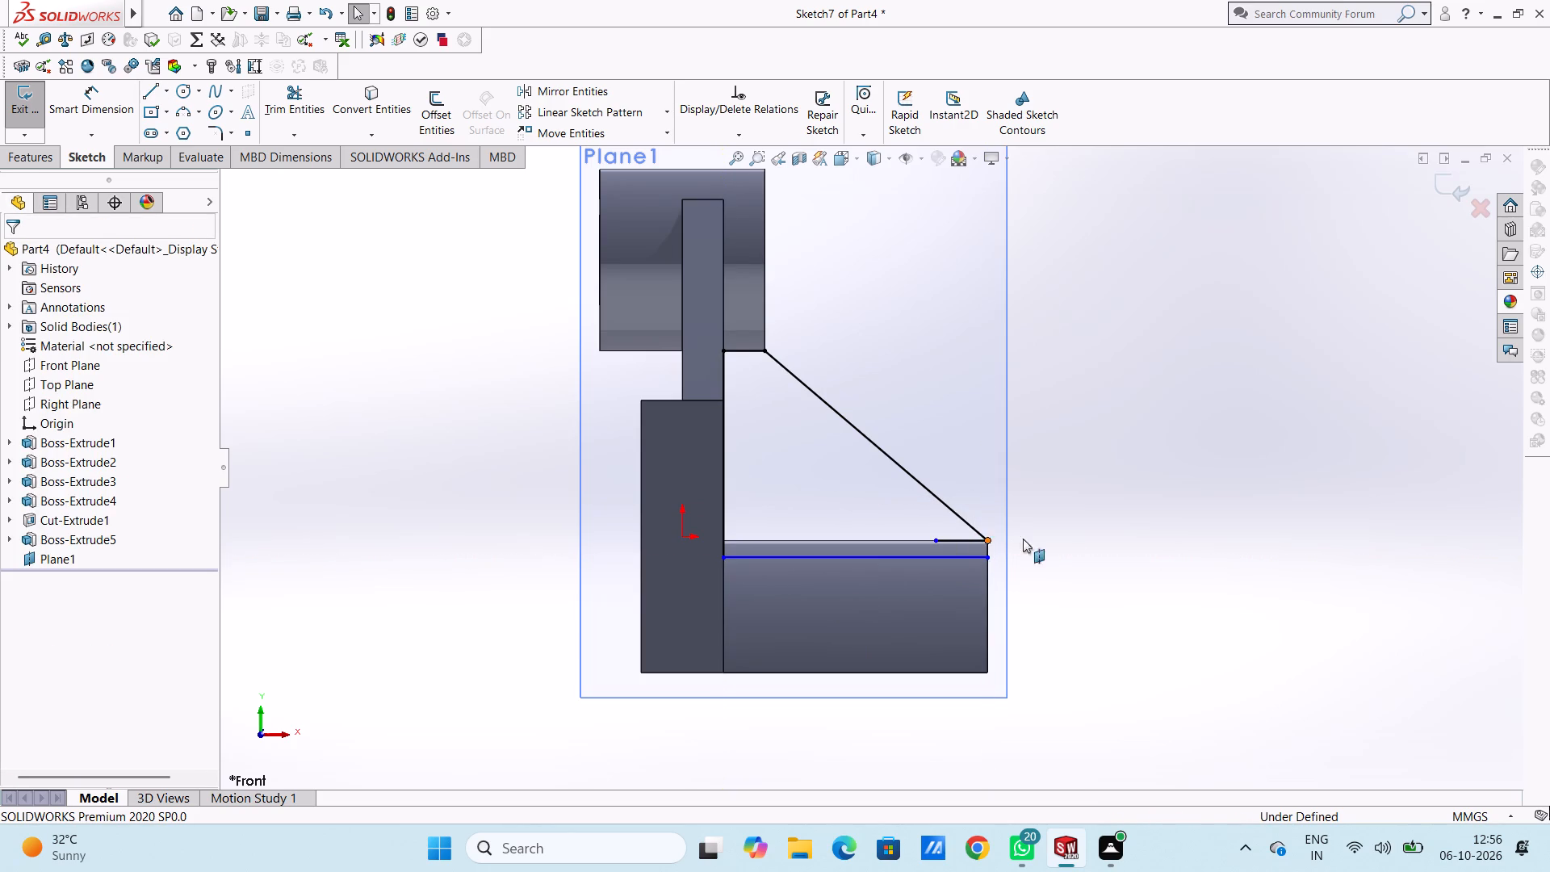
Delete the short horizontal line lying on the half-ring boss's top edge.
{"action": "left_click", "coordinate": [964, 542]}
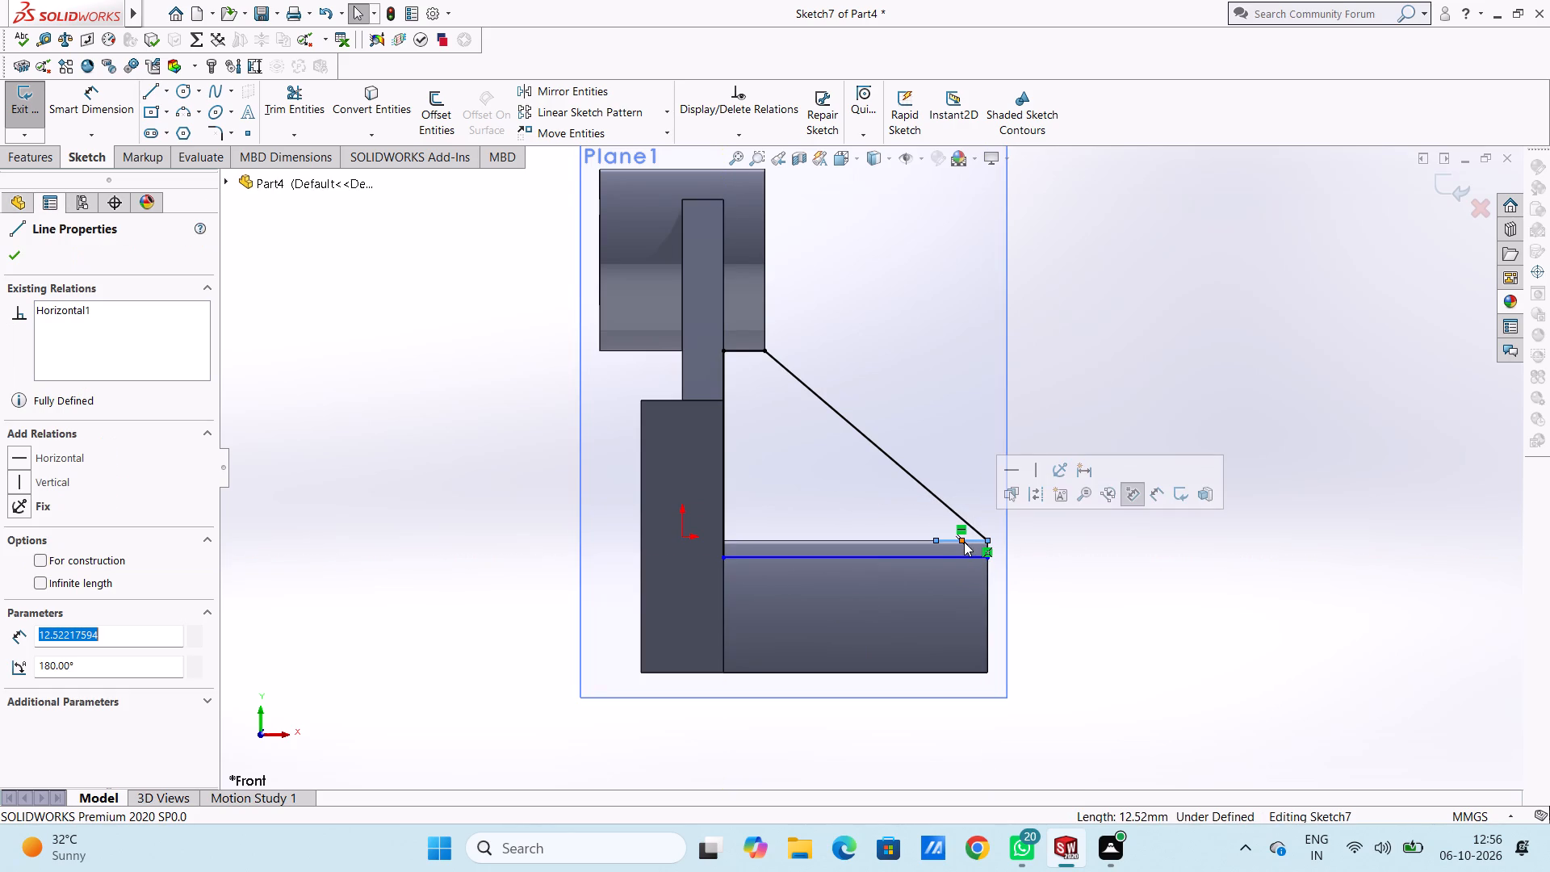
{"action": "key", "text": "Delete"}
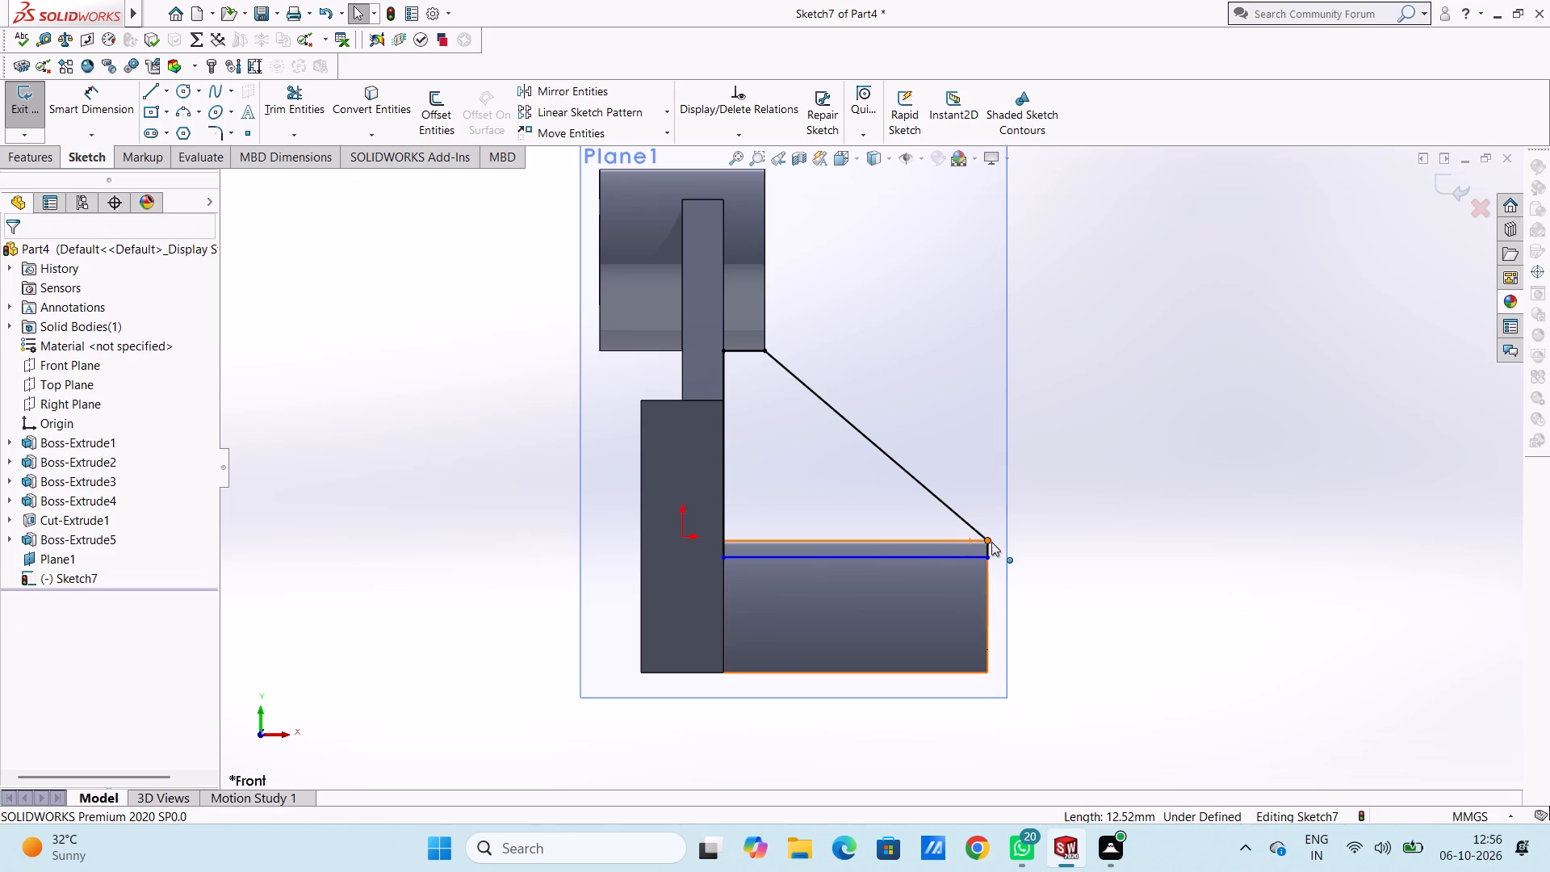
Dimension the length of the rib profile's vertical line along the block face.
{"action": "left_click", "coordinate": [112, 112]}
{"action": "left_click", "coordinate": [724, 405]}
{"action": "left_click", "coordinate": [450, 405]}
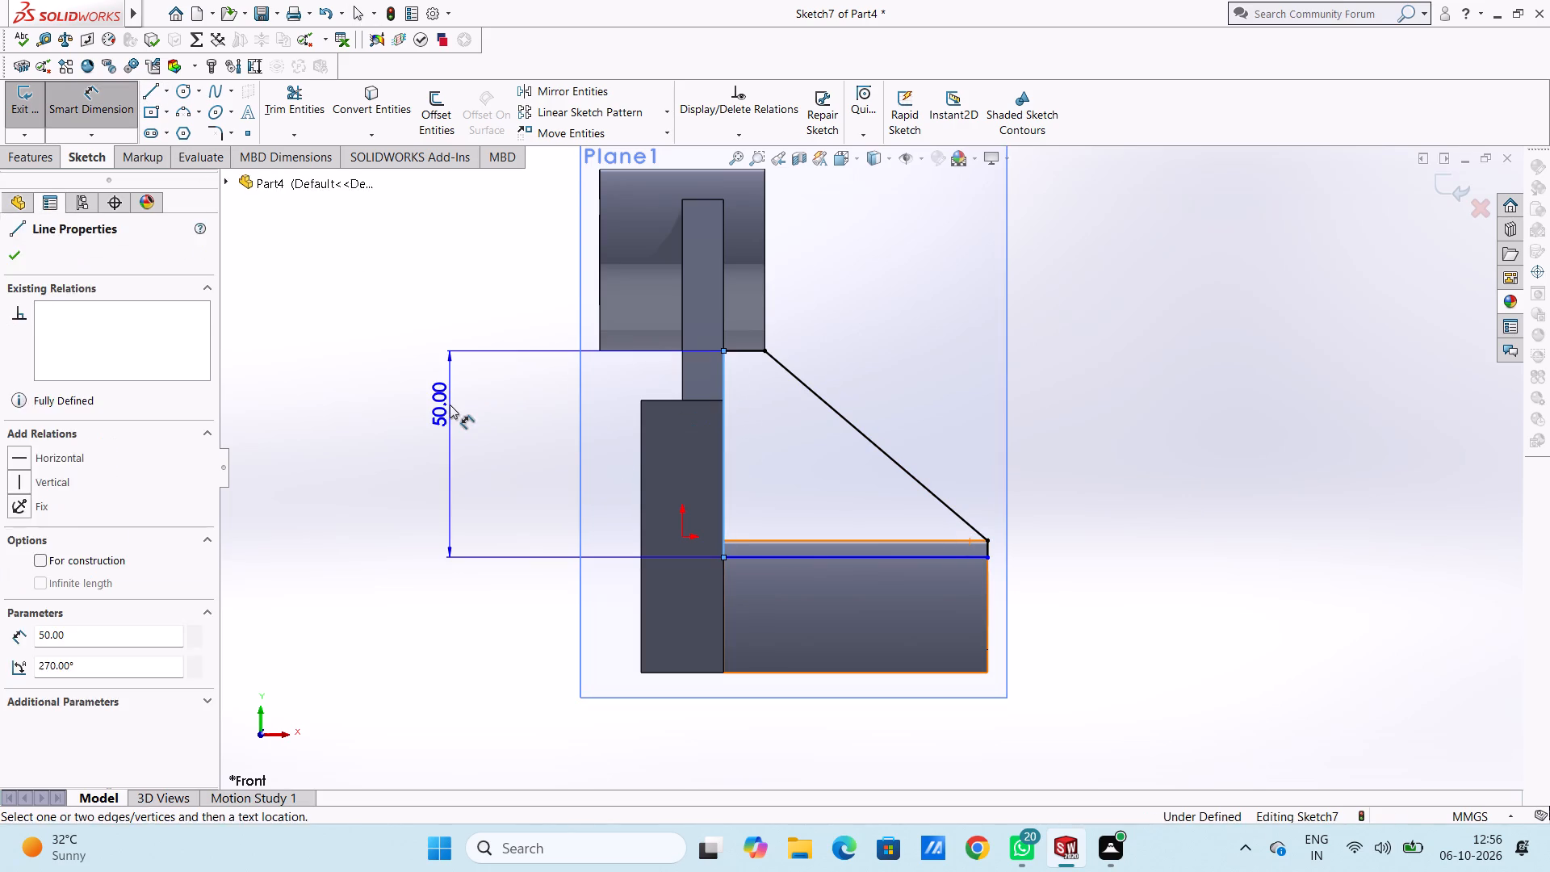
{"action": "left_click", "coordinate": [380, 383]}
{"action": "left_click", "coordinate": [353, 472]}
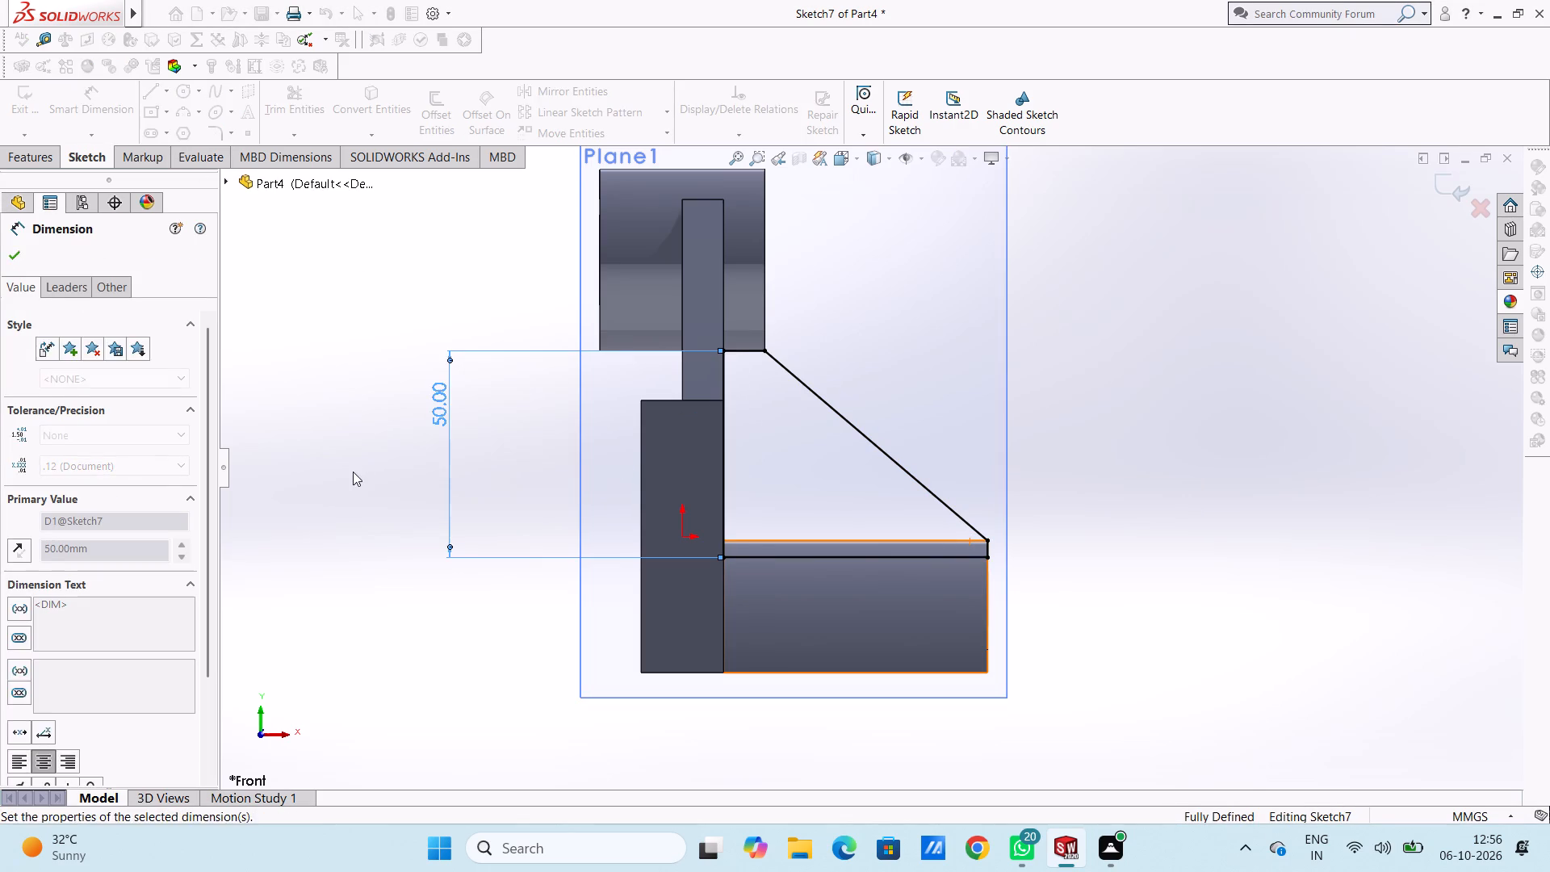
{"action": "scroll", "coordinate": [417, 469], "scroll_direction": "up", "scroll_amount": 3}
{"action": "middle_click_drag", "start_coordinate": [468, 455], "coordinate": [363, 502]}
{"action": "left_click_drag", "start_coordinate": [118, 96], "coordinate": [118, 103]}
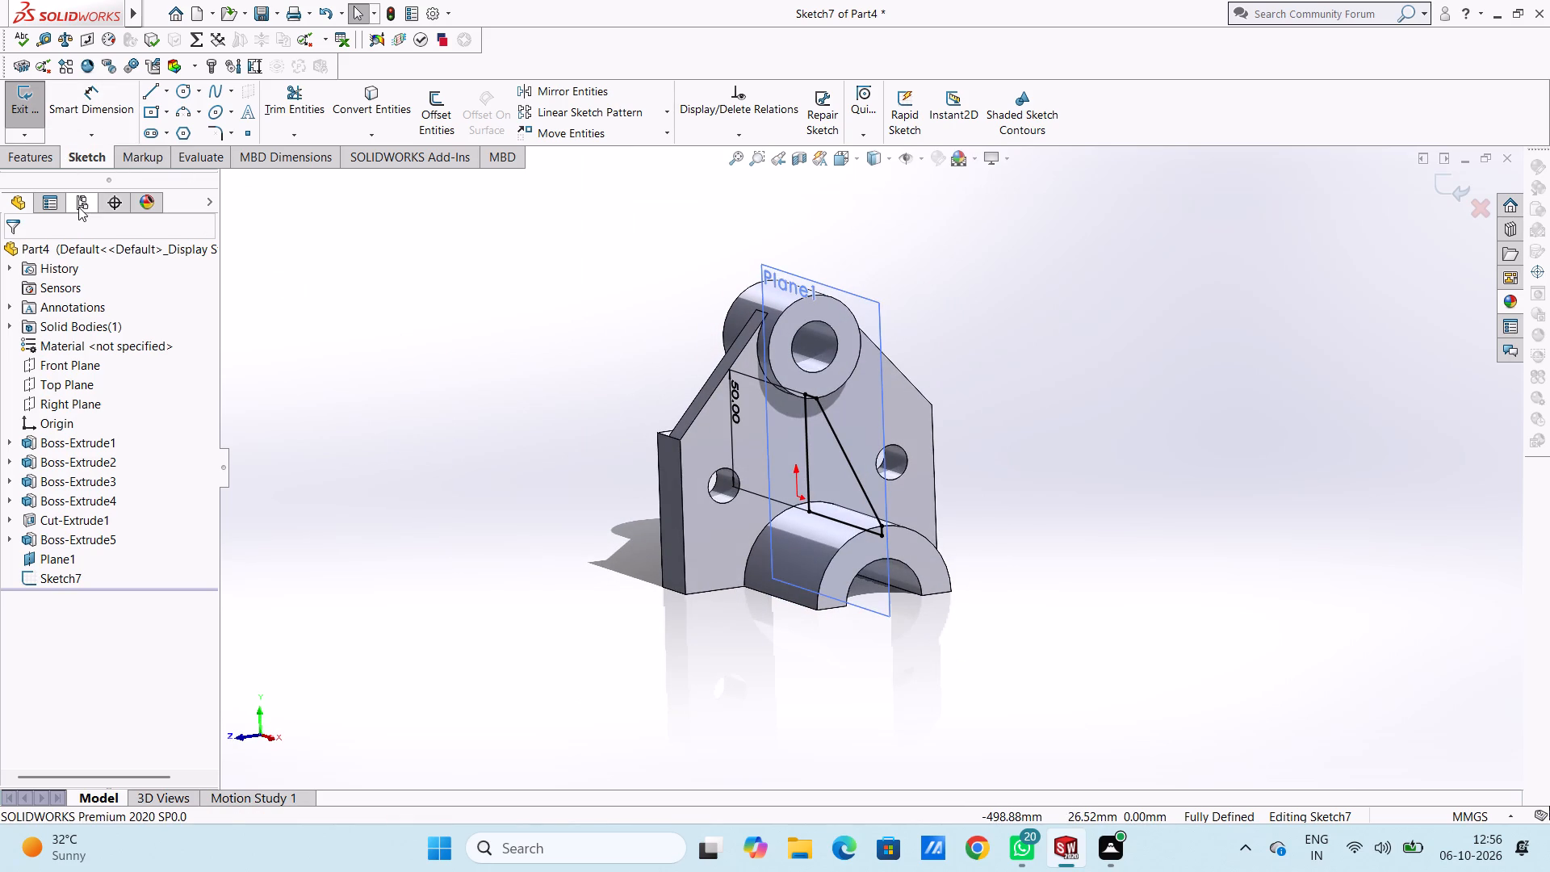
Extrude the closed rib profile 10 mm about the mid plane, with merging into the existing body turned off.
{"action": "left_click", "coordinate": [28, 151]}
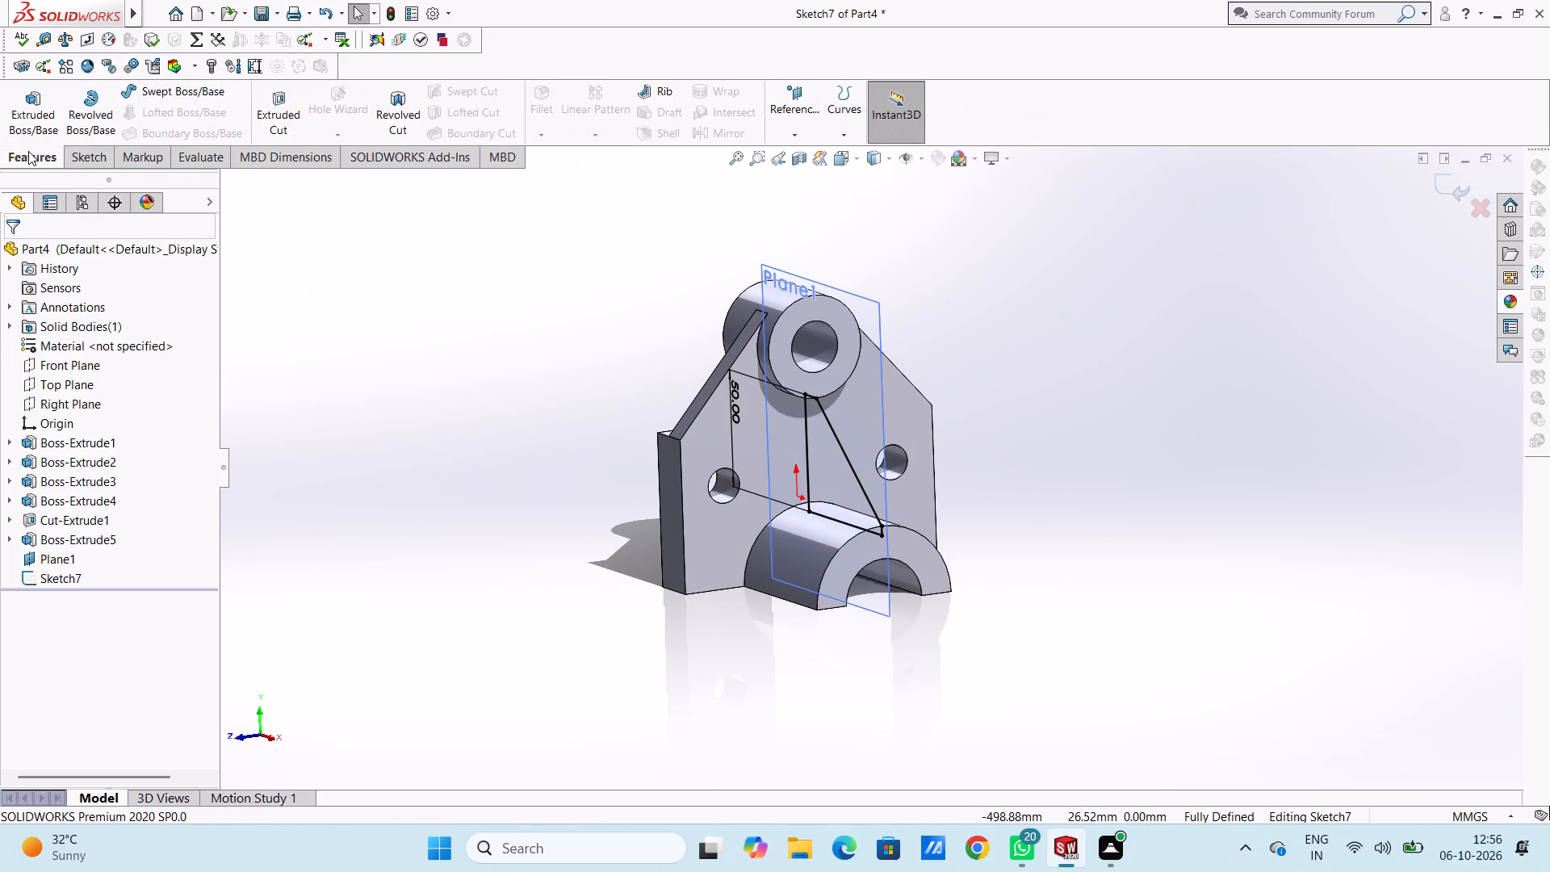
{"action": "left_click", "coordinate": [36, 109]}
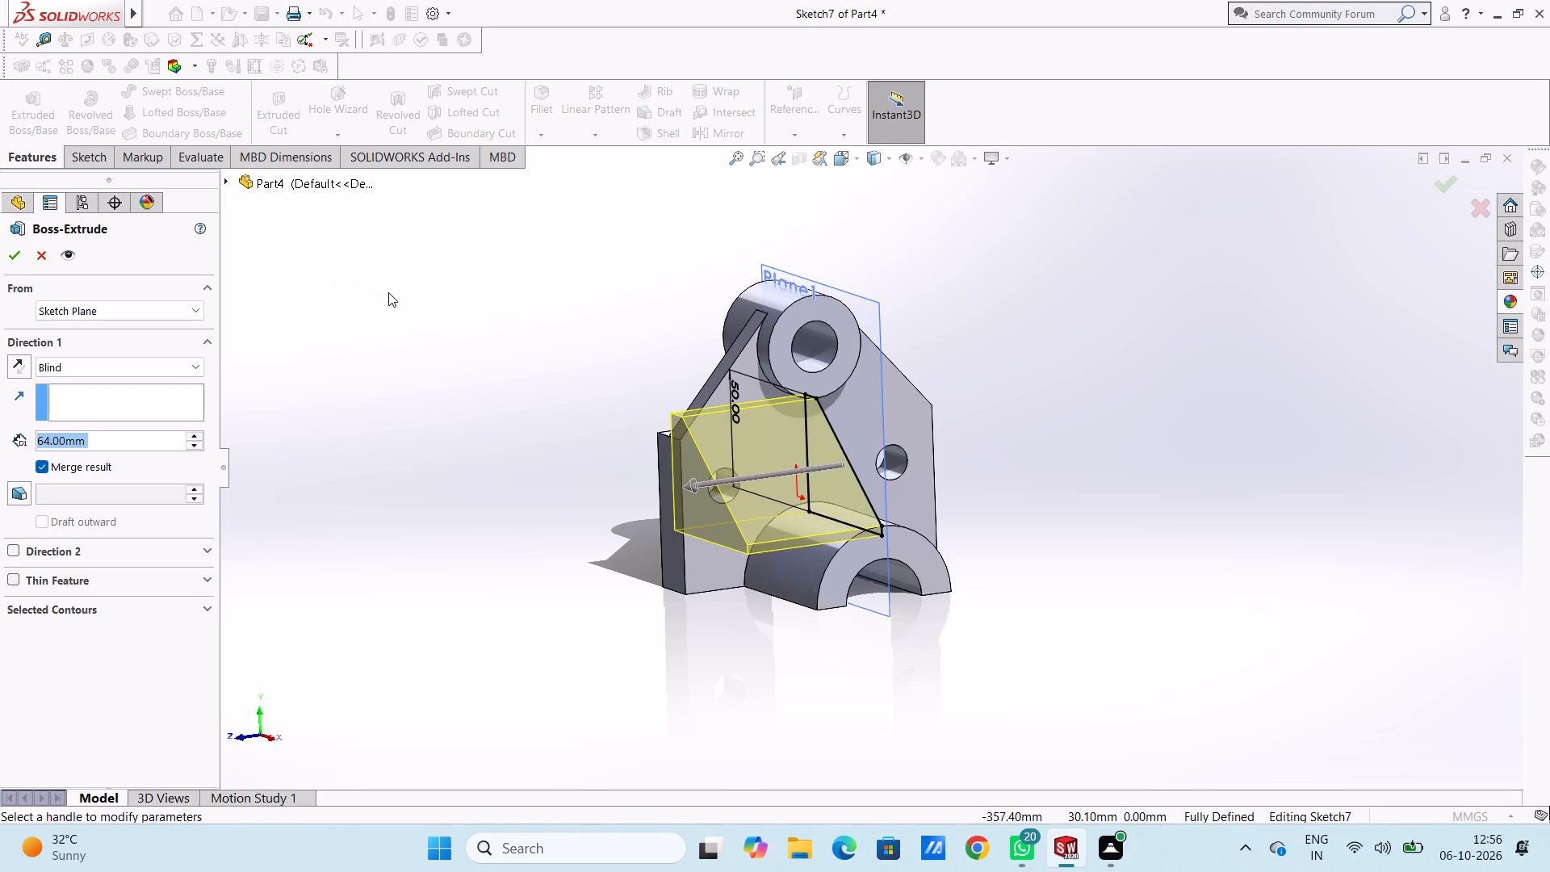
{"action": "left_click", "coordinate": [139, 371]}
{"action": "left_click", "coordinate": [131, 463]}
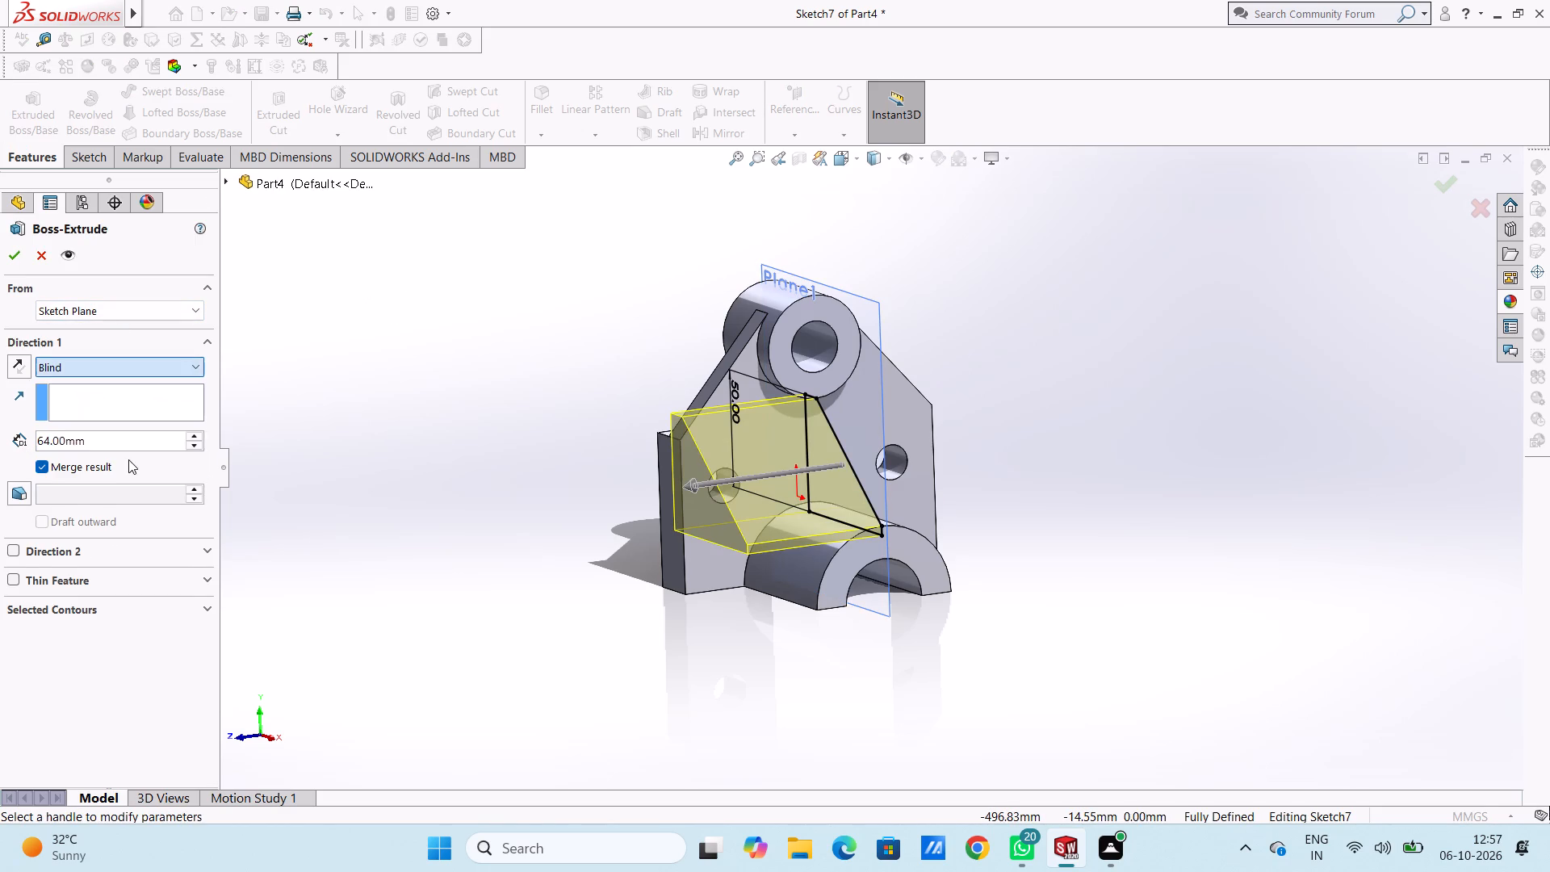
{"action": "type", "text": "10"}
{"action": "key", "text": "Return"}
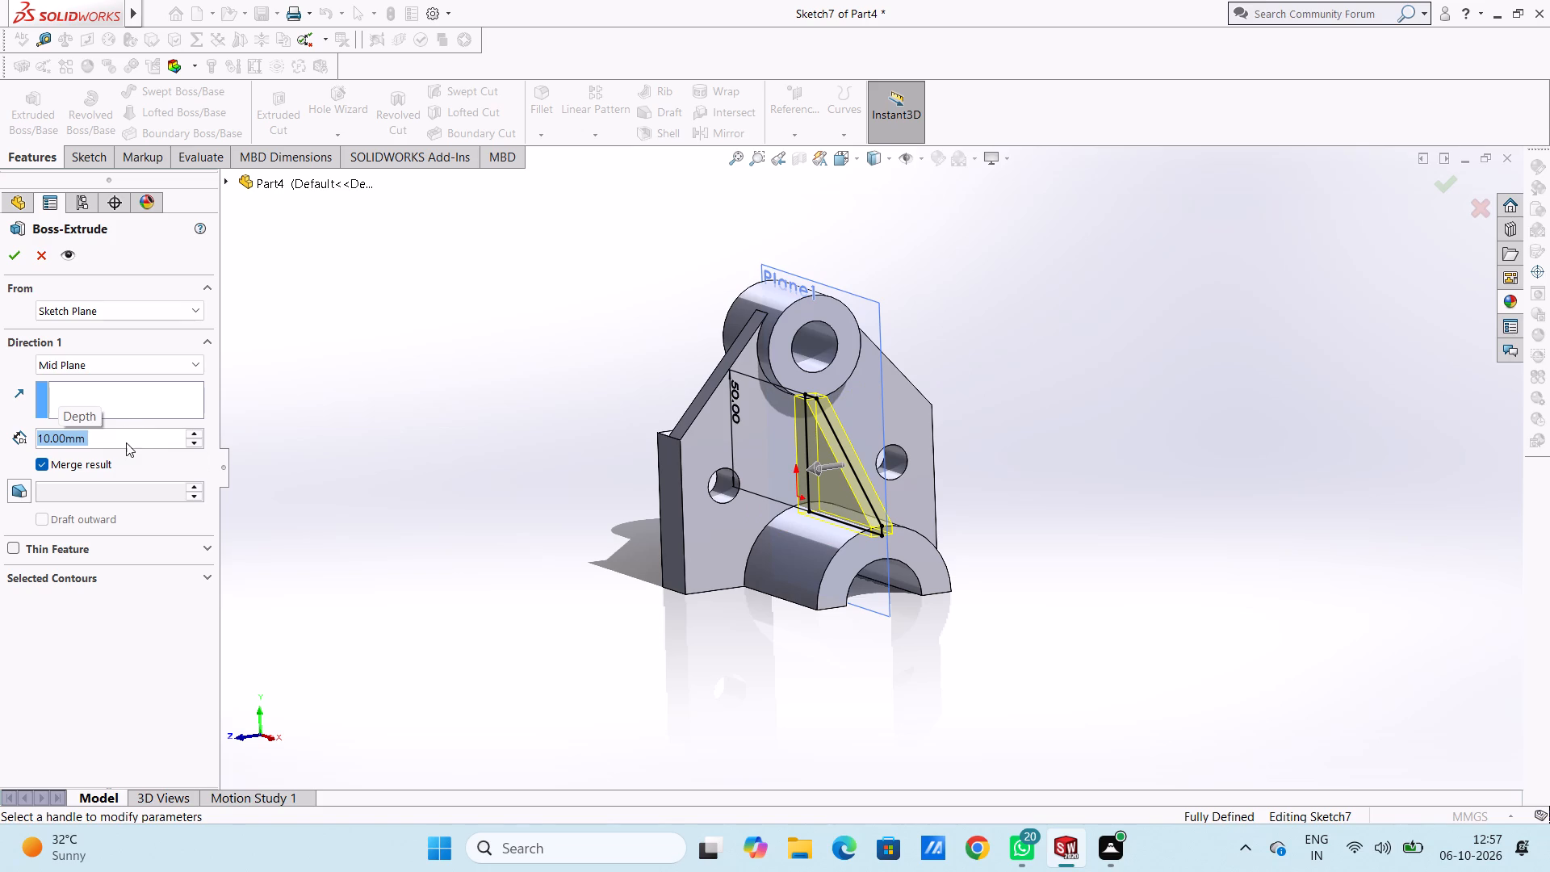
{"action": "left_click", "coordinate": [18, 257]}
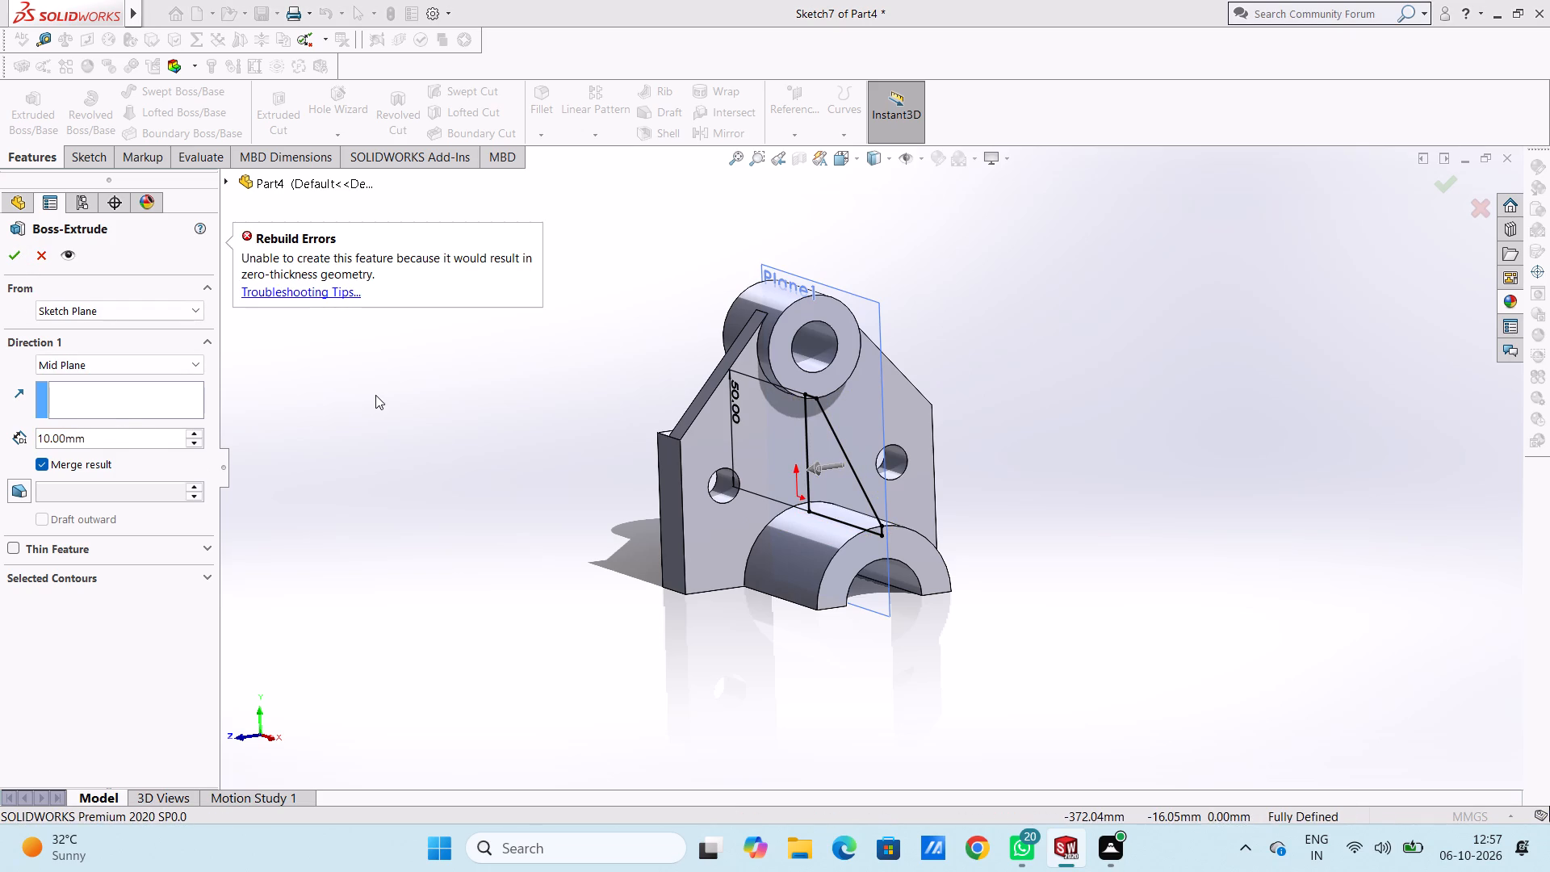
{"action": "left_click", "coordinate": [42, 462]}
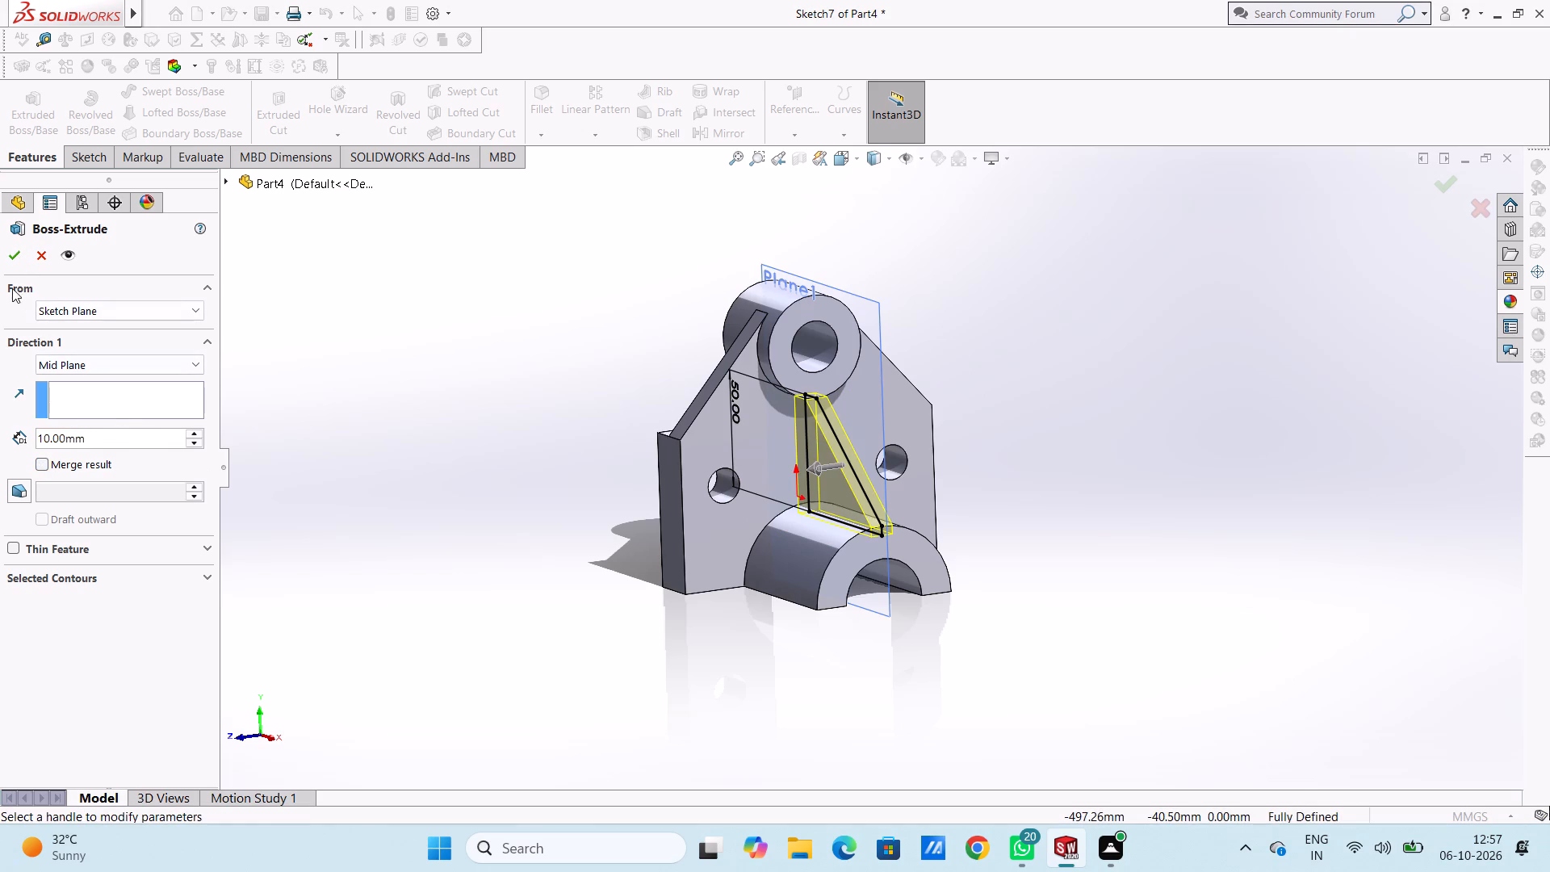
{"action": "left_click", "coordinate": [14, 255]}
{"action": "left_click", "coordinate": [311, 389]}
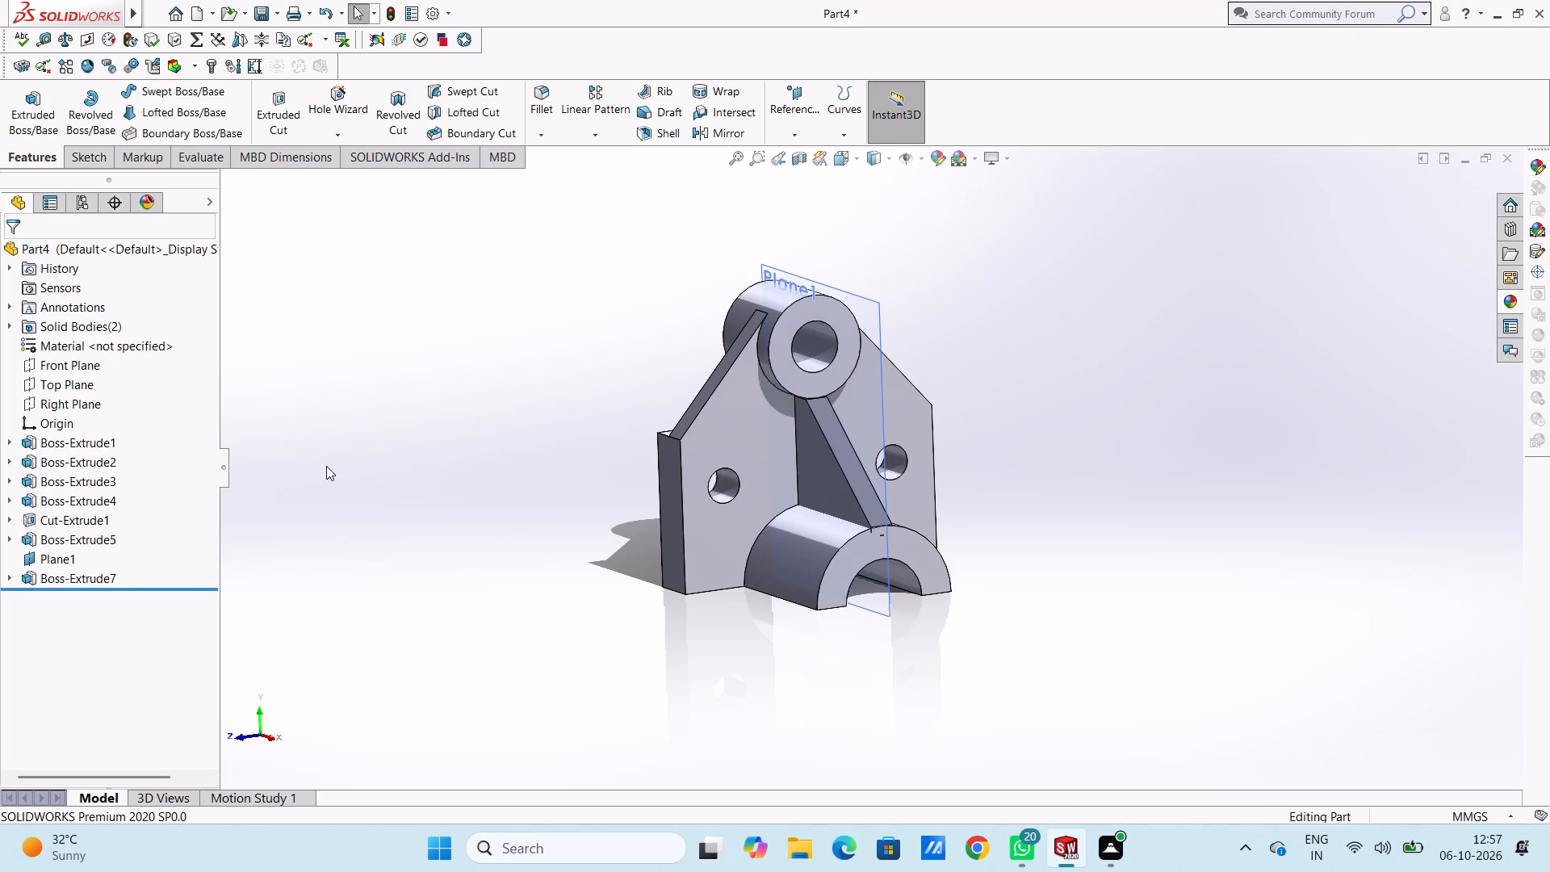
Inspect the extruded rib from several sides where it meets the ring, the block face and the half-ring boss.
{"action": "middle_click_drag", "start_coordinate": [326, 466], "coordinate": [363, 484]}
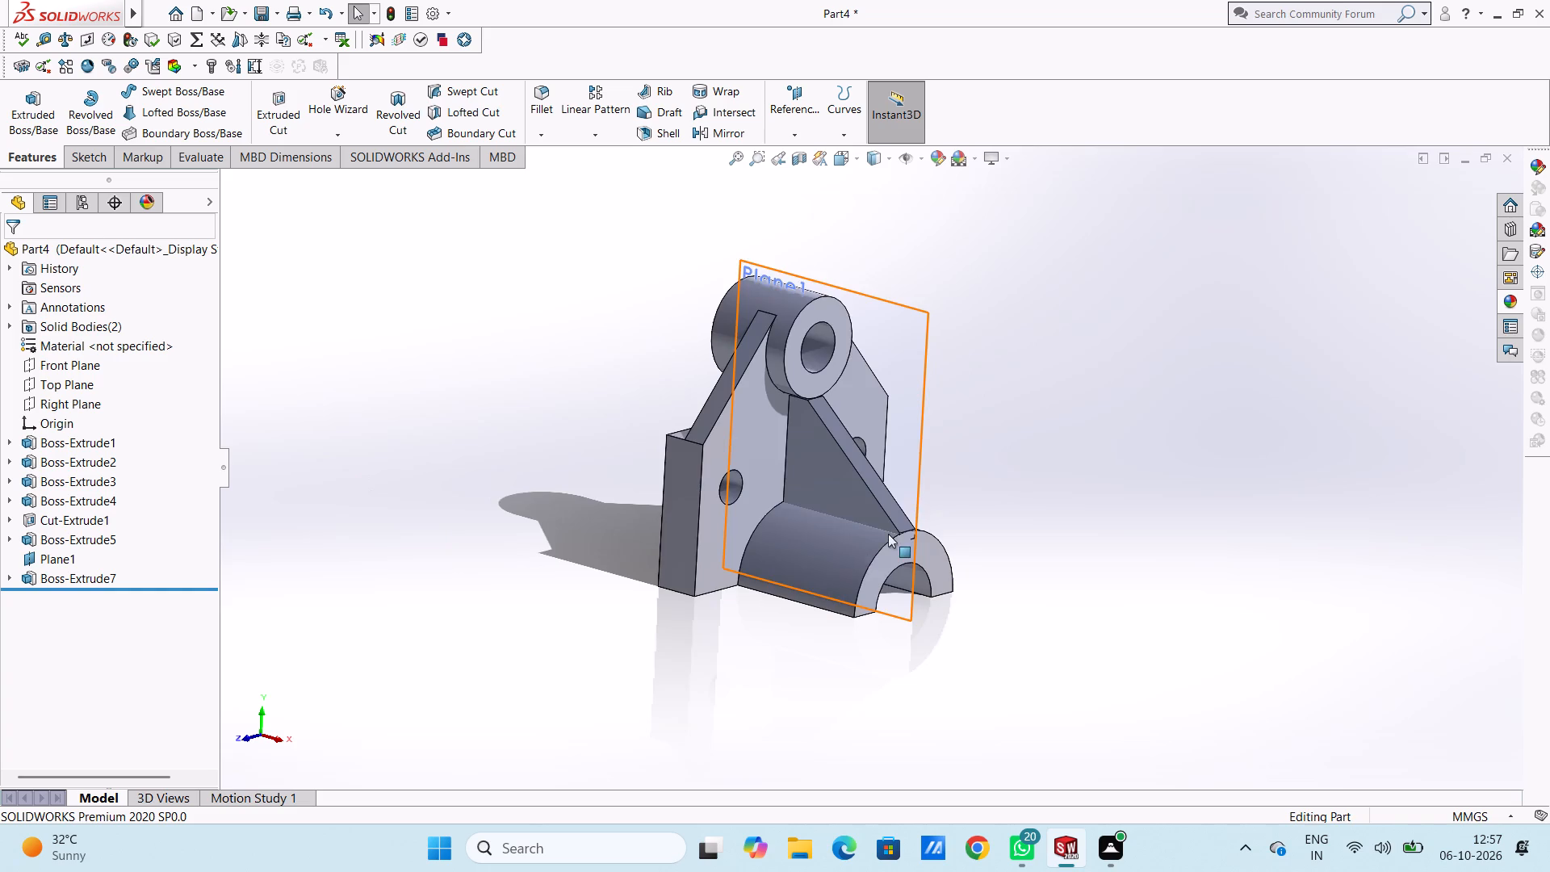
{"action": "scroll", "coordinate": [888, 534], "scroll_direction": "down", "scroll_amount": 4}
{"action": "middle_click_drag", "start_coordinate": [1070, 474], "coordinate": [953, 536]}
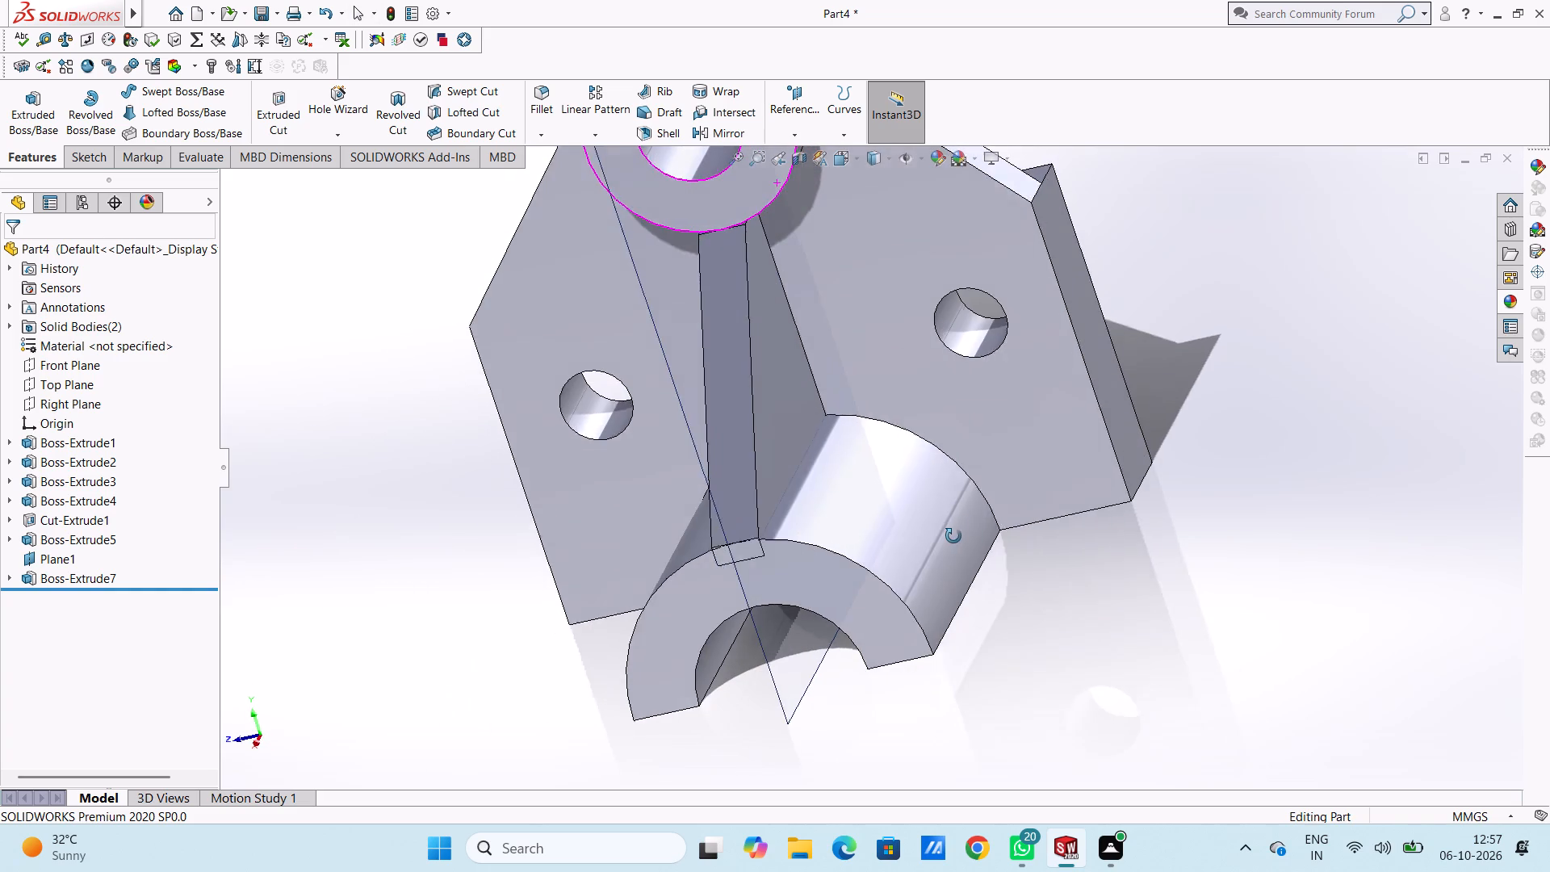
{"action": "middle_click_drag", "start_coordinate": [953, 536], "coordinate": [1102, 471]}
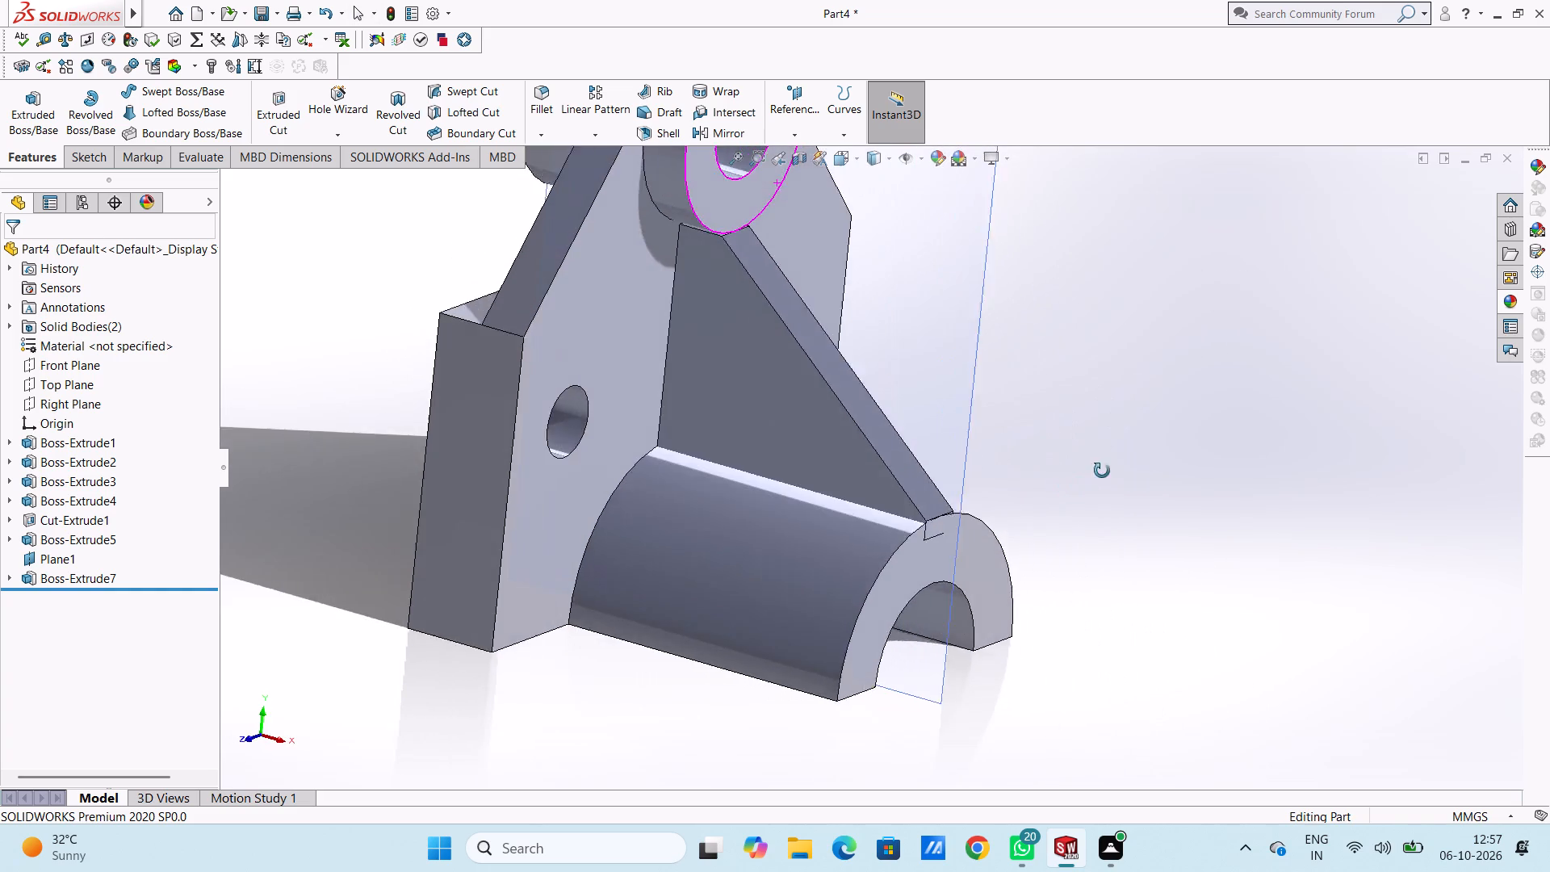
{"action": "middle_click_drag", "start_coordinate": [1102, 471], "coordinate": [1105, 467]}
{"action": "middle_click_drag", "start_coordinate": [1110, 463], "coordinate": [1106, 450]}
{"action": "middle_click", "coordinate": [1105, 446]}
{"action": "middle_click_drag", "start_coordinate": [1104, 443], "coordinate": [1106, 430]}
{"action": "middle_click_drag", "start_coordinate": [1111, 409], "coordinate": [1112, 382]}
{"action": "middle_click_drag", "start_coordinate": [1112, 379], "coordinate": [1138, 411]}
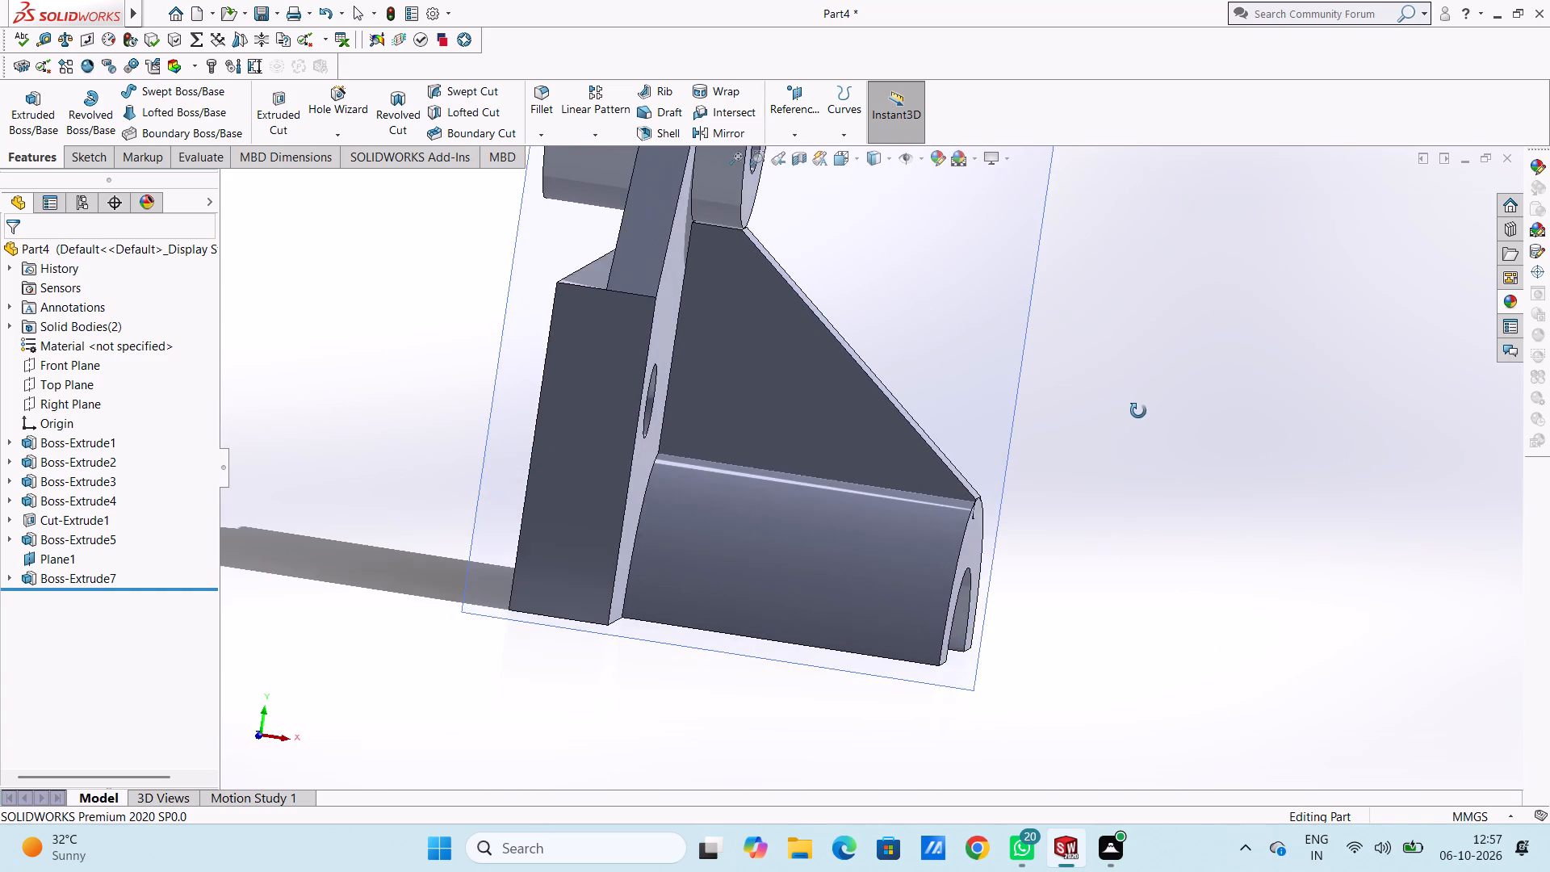
{"action": "middle_click_drag", "start_coordinate": [1138, 411], "coordinate": [1037, 384]}
{"action": "middle_click_drag", "start_coordinate": [1049, 388], "coordinate": [1060, 388]}
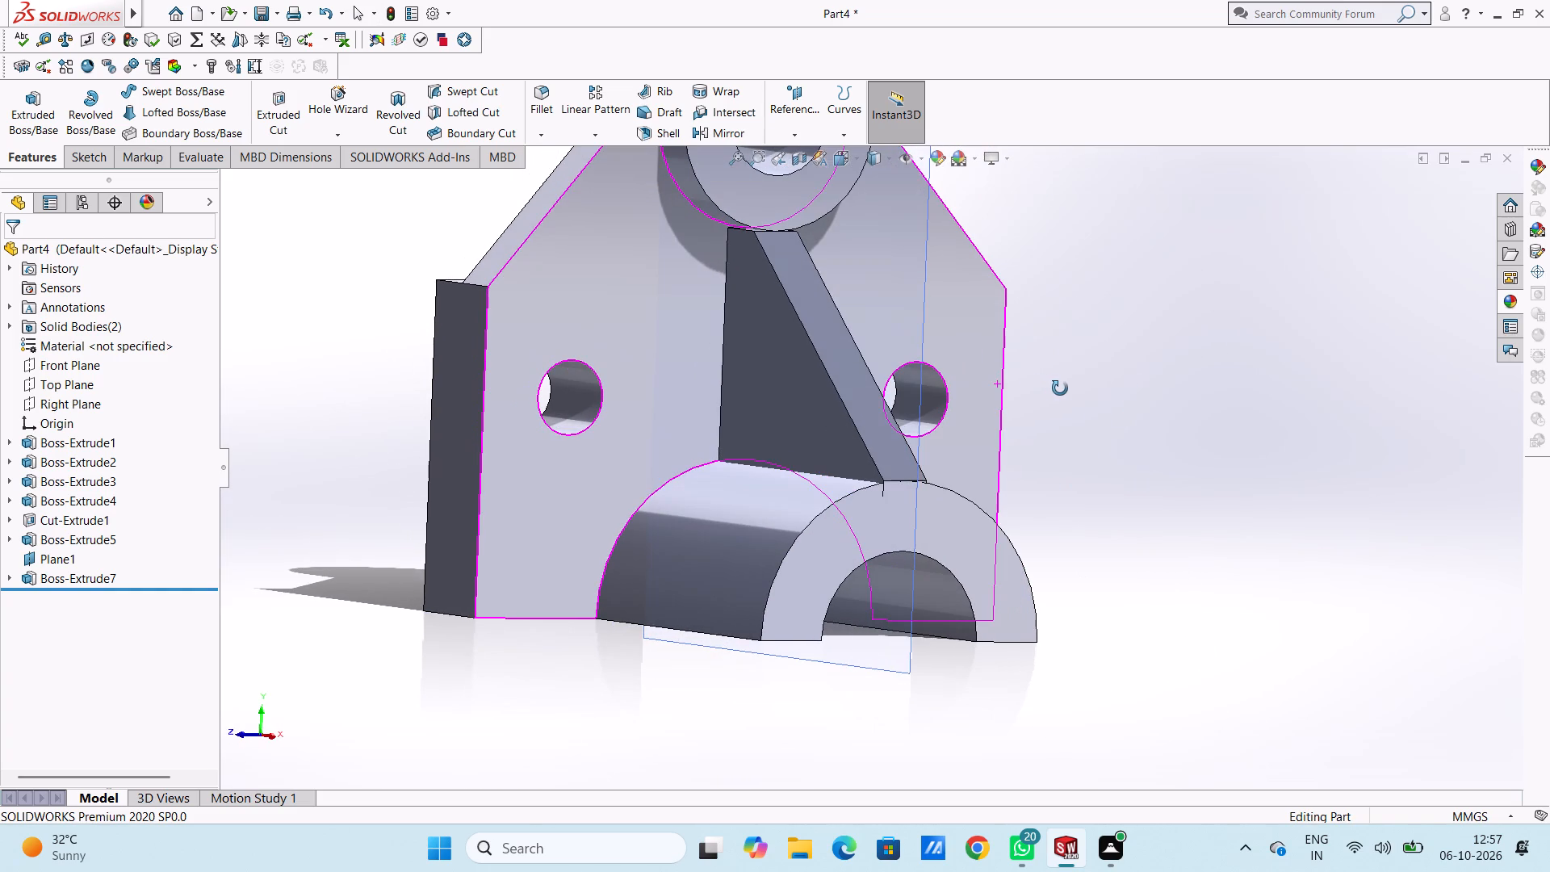
{"action": "middle_click_drag", "start_coordinate": [1060, 388], "coordinate": [1085, 387]}
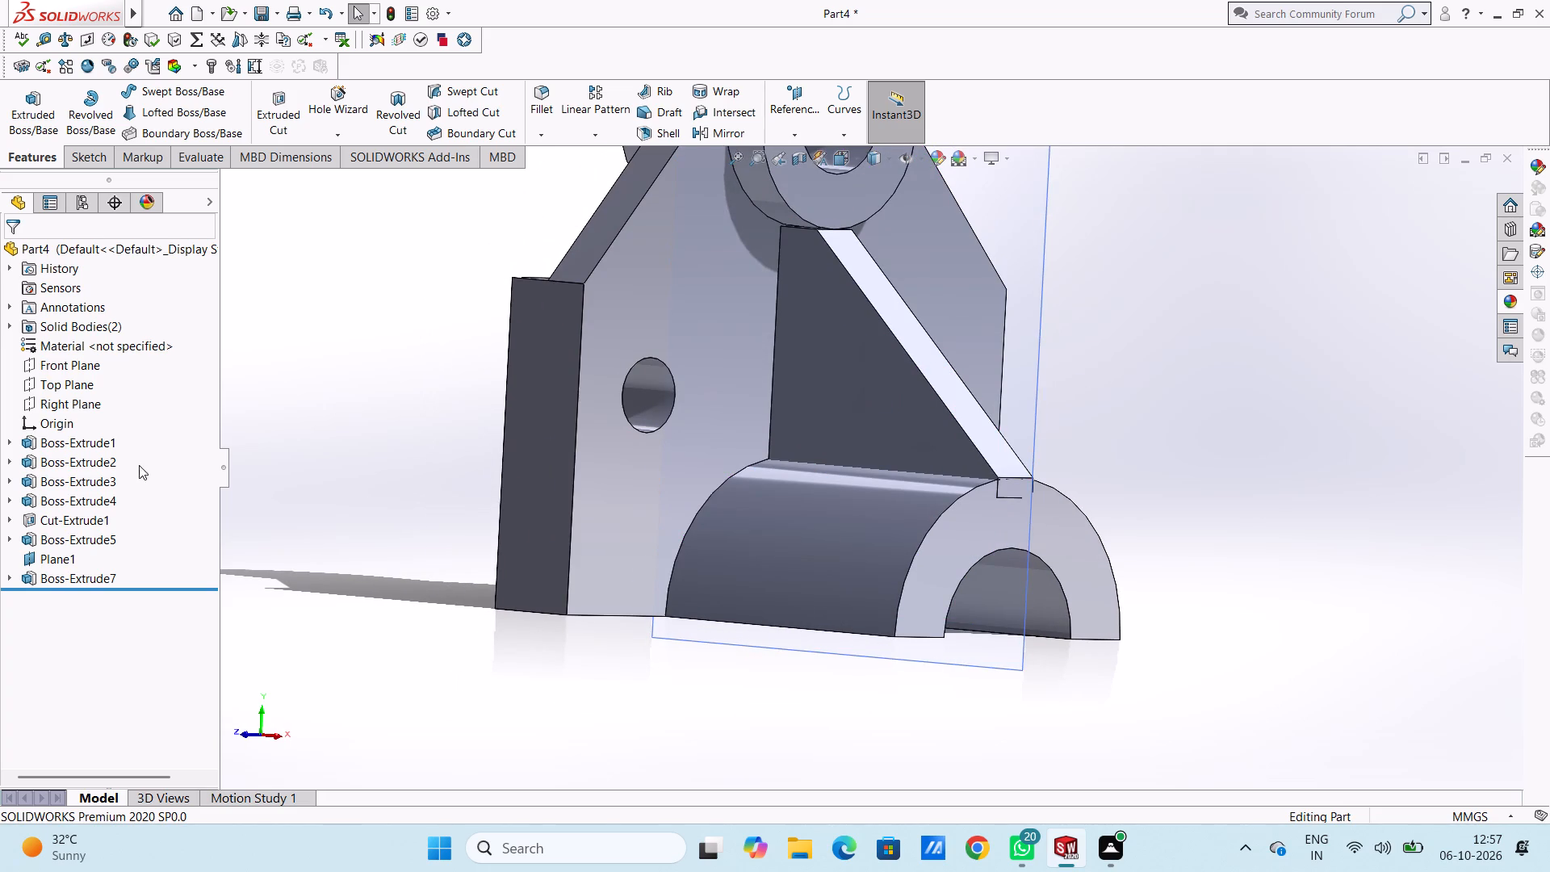
Hide Plane1.
{"action": "left_click", "coordinate": [71, 557]}
{"action": "left_click", "coordinate": [112, 536]}
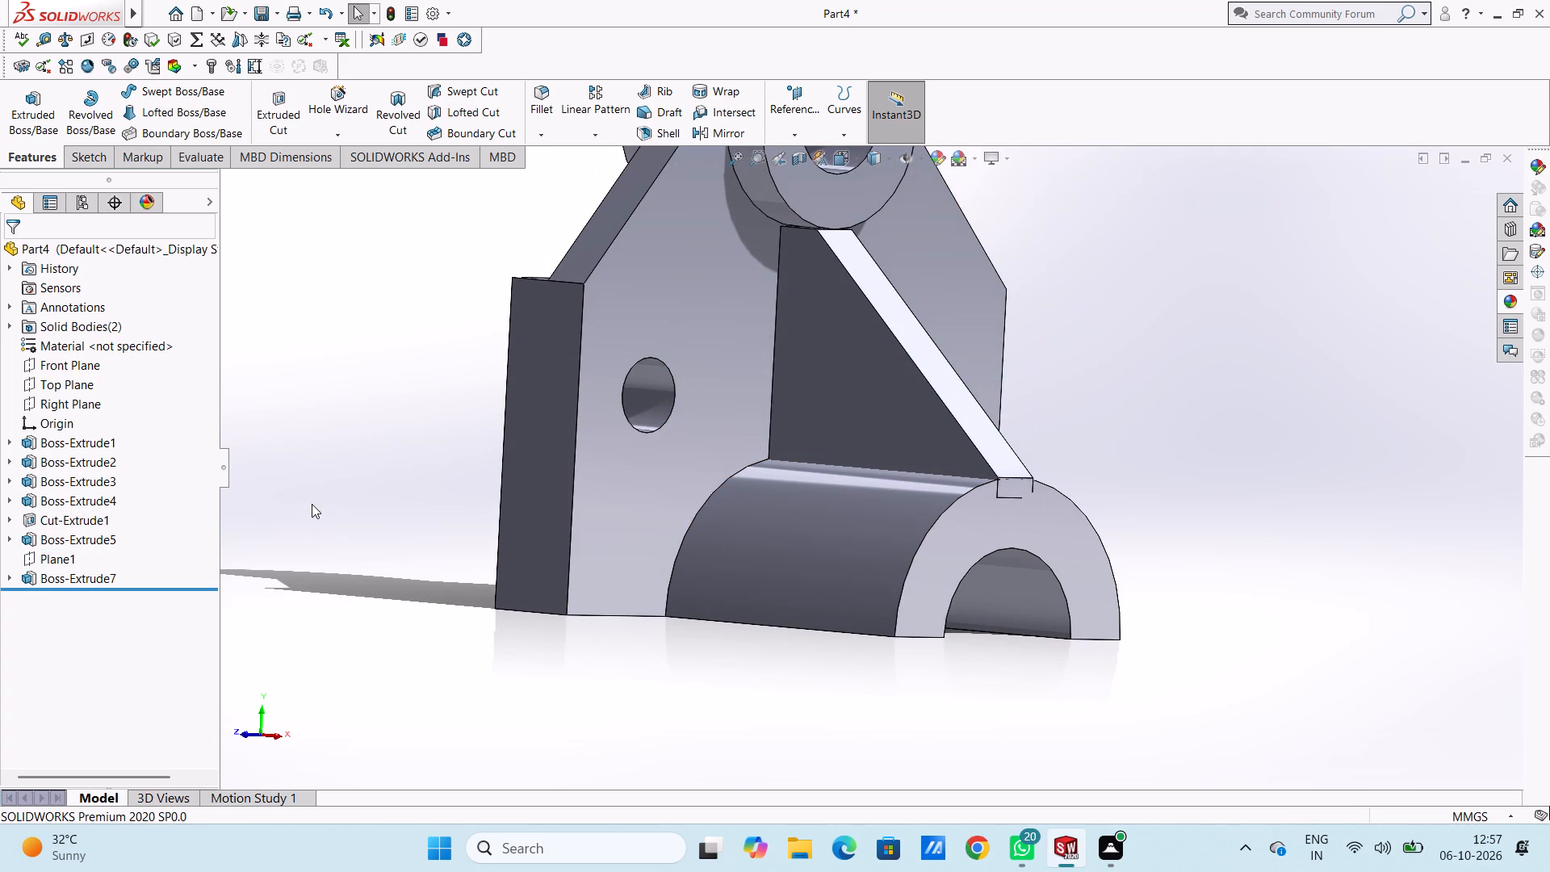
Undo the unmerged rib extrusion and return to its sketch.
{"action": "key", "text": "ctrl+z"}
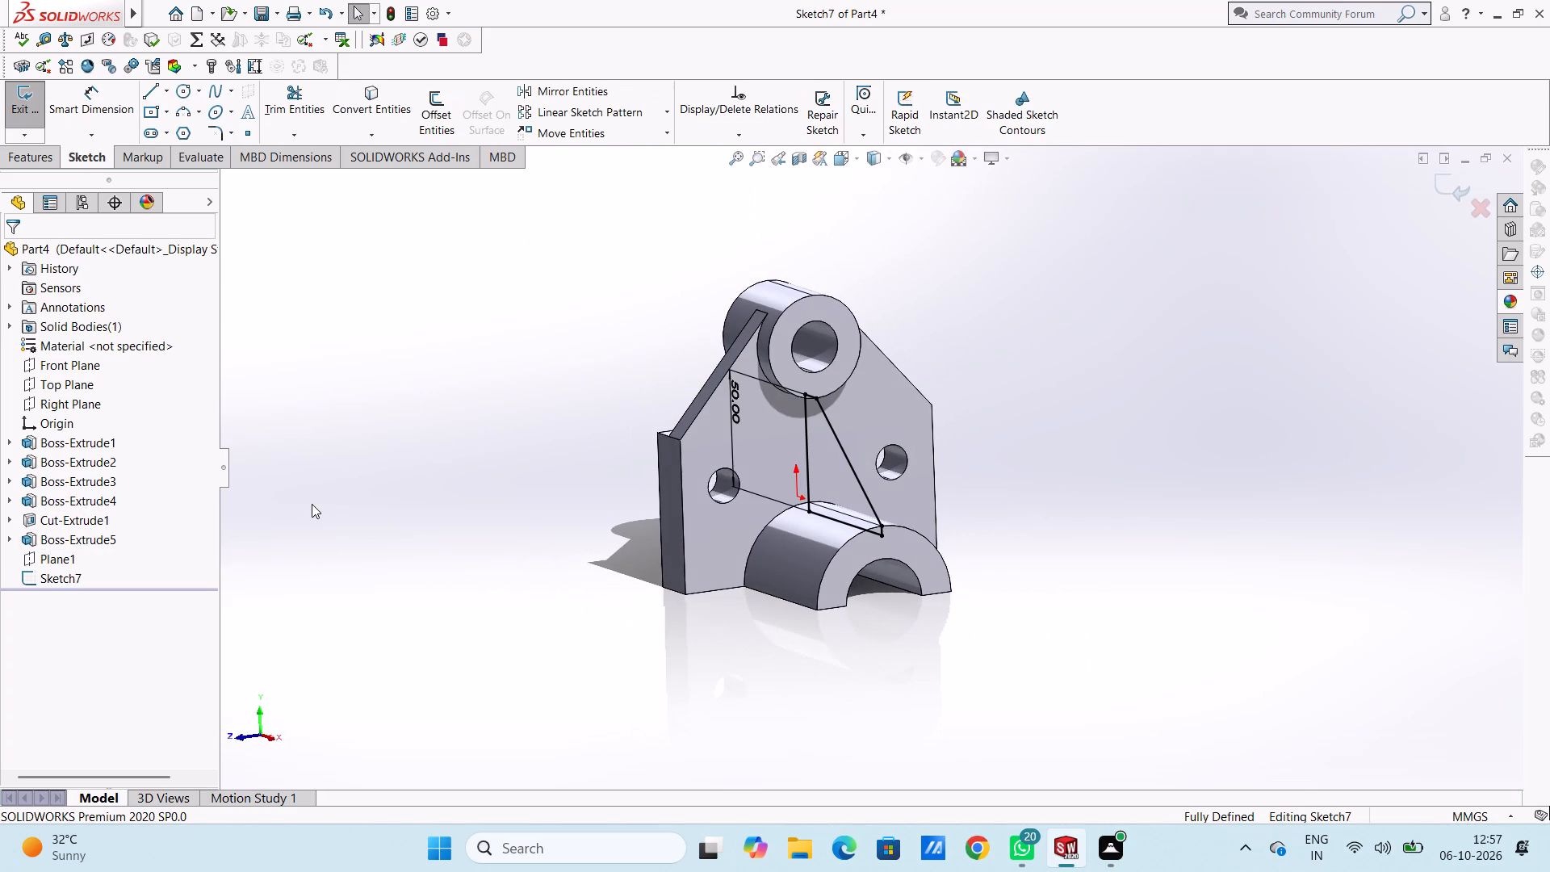
Delete the rib profile's short horizontal line under the ring, its sloped line and its vertical line along the block face.
{"action": "key", "text": "ctrl+1"}
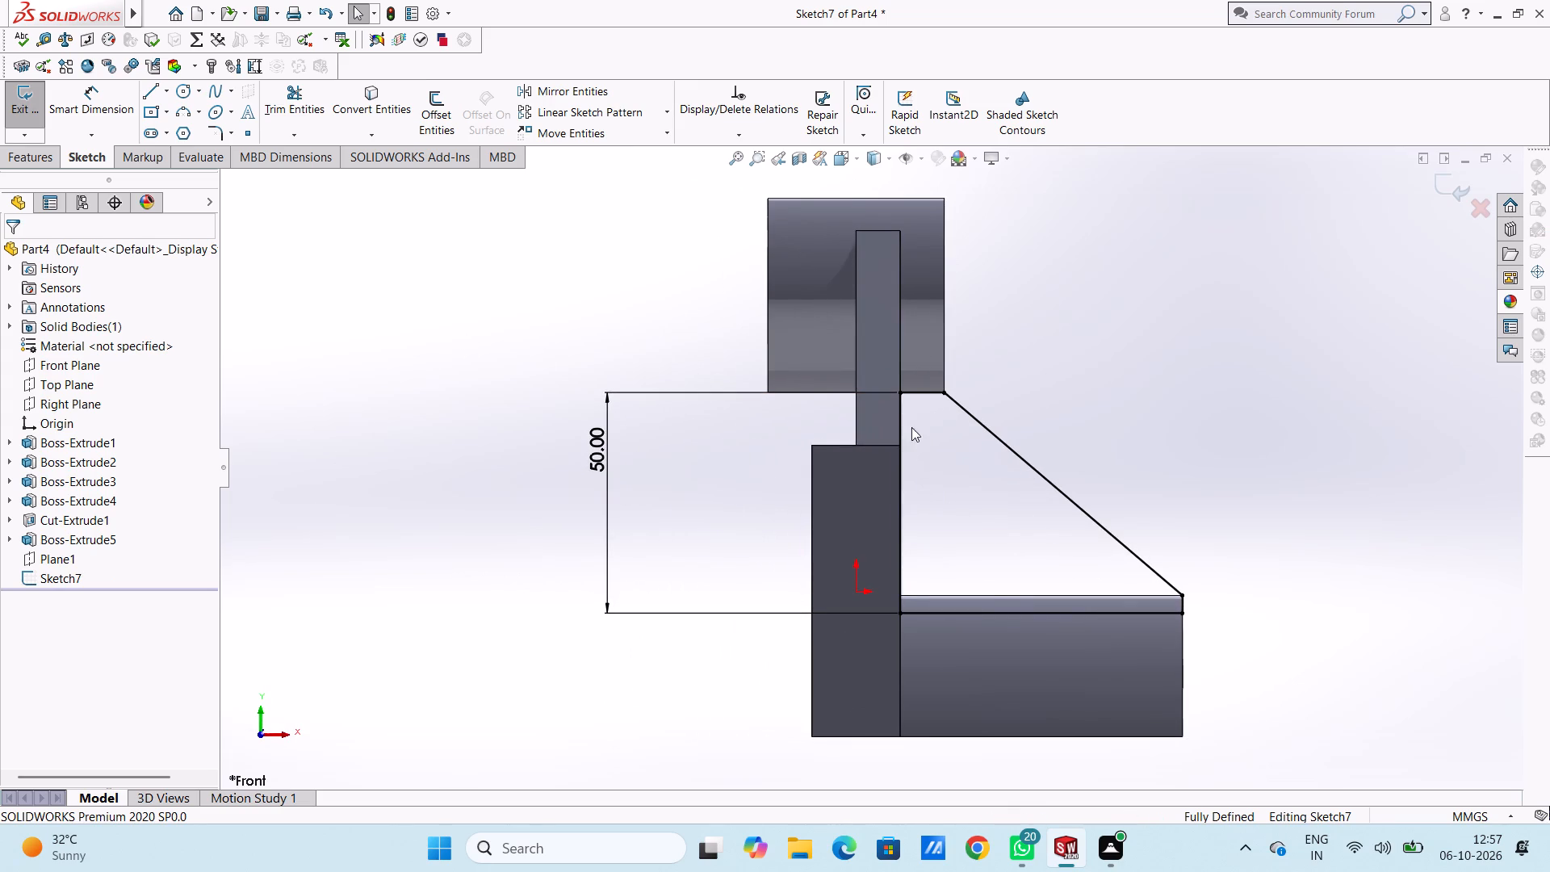
{"action": "left_click", "coordinate": [930, 390]}
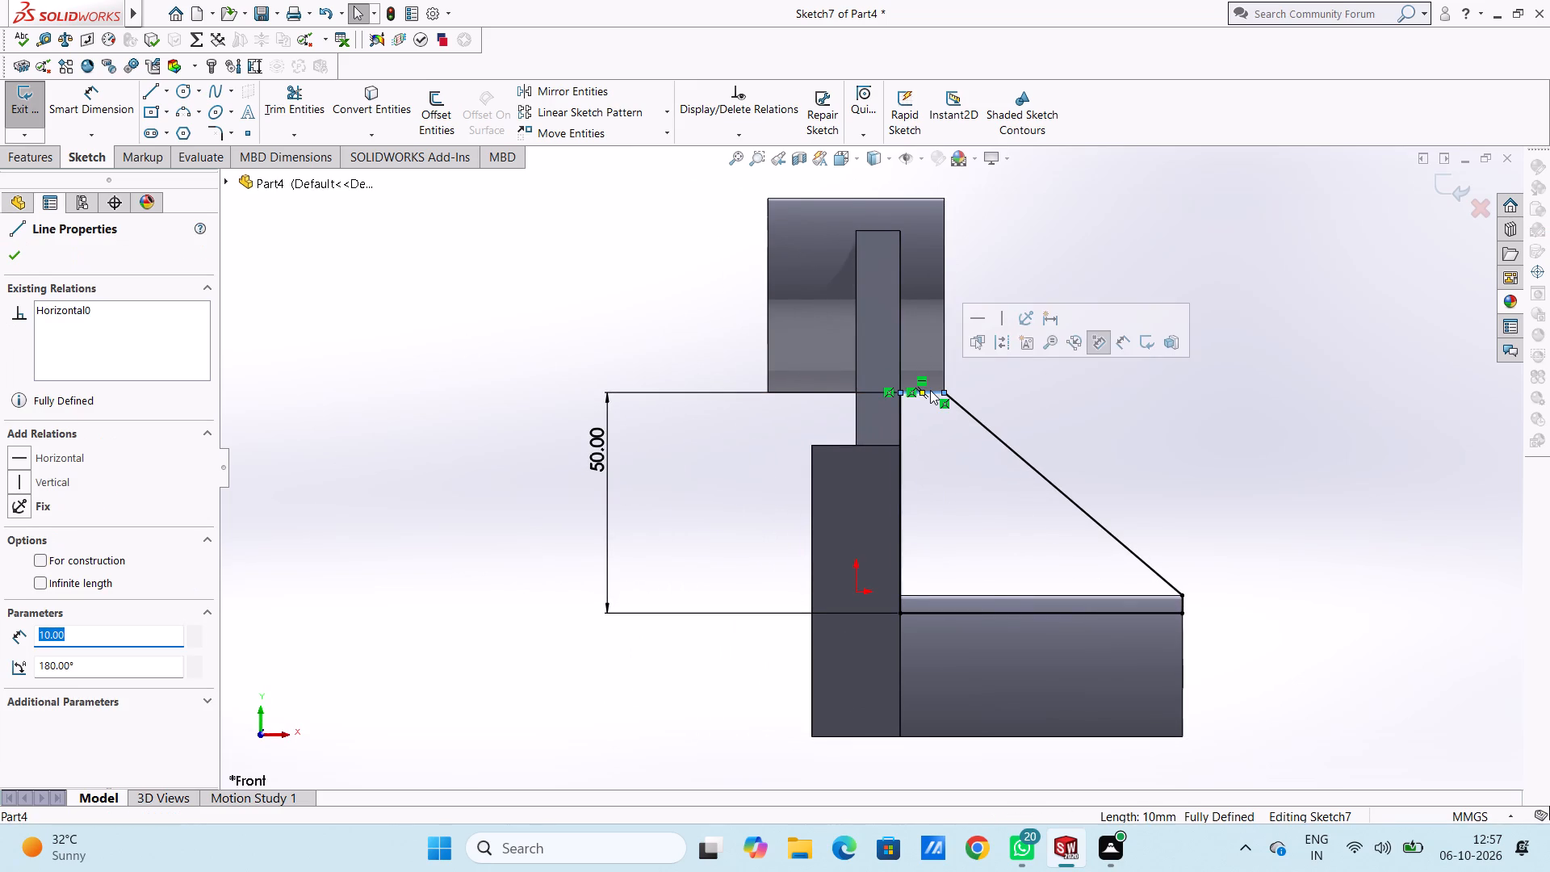
{"action": "key", "text": "Delete"}
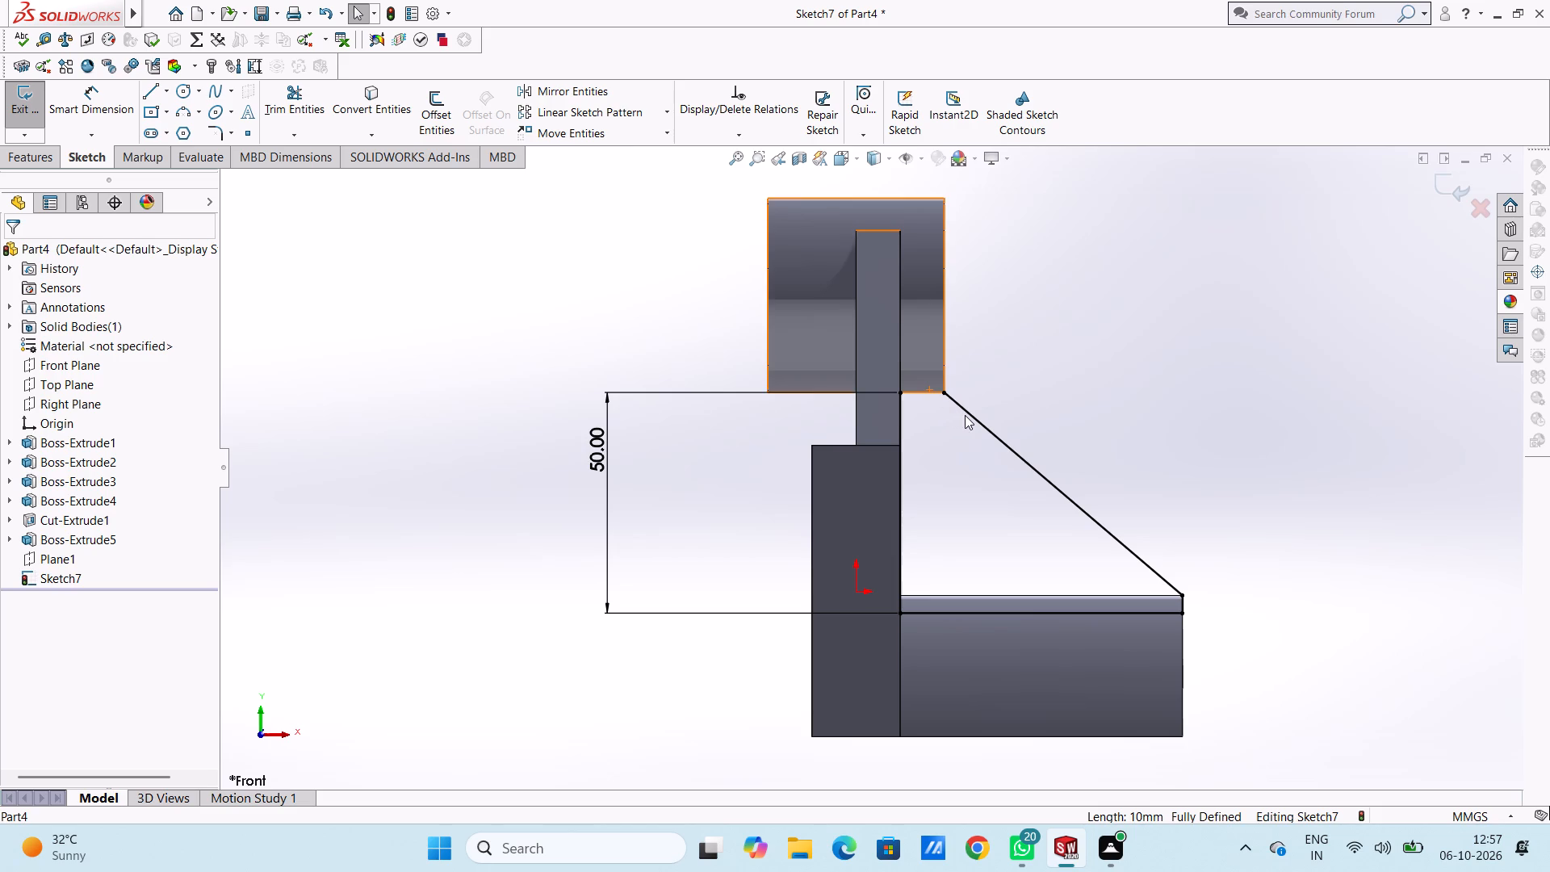
{"action": "left_click", "coordinate": [972, 415]}
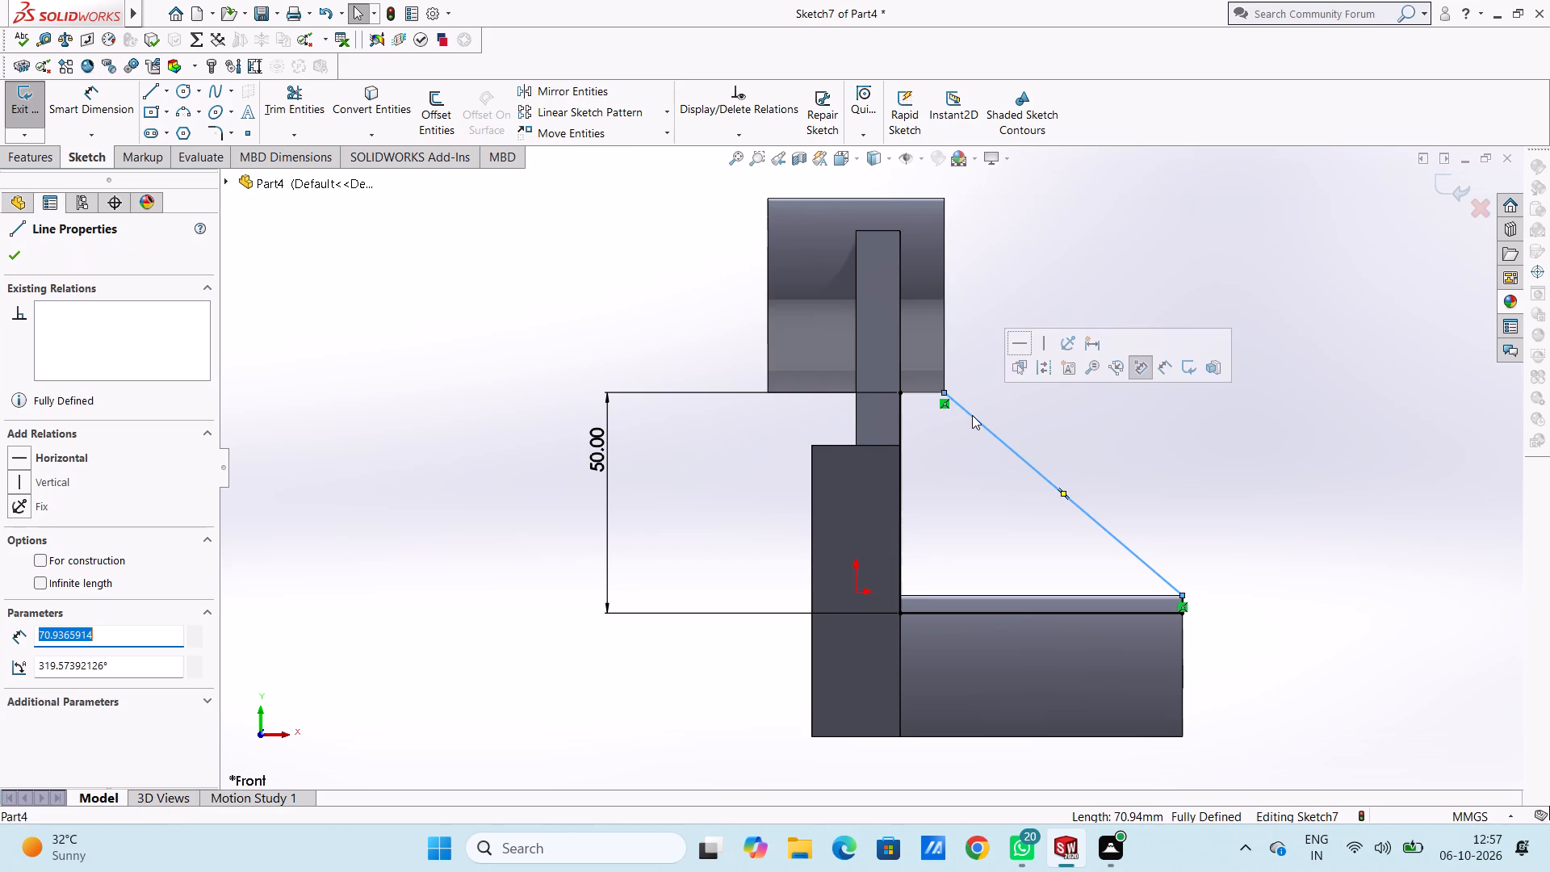
{"action": "key", "text": "Delete"}
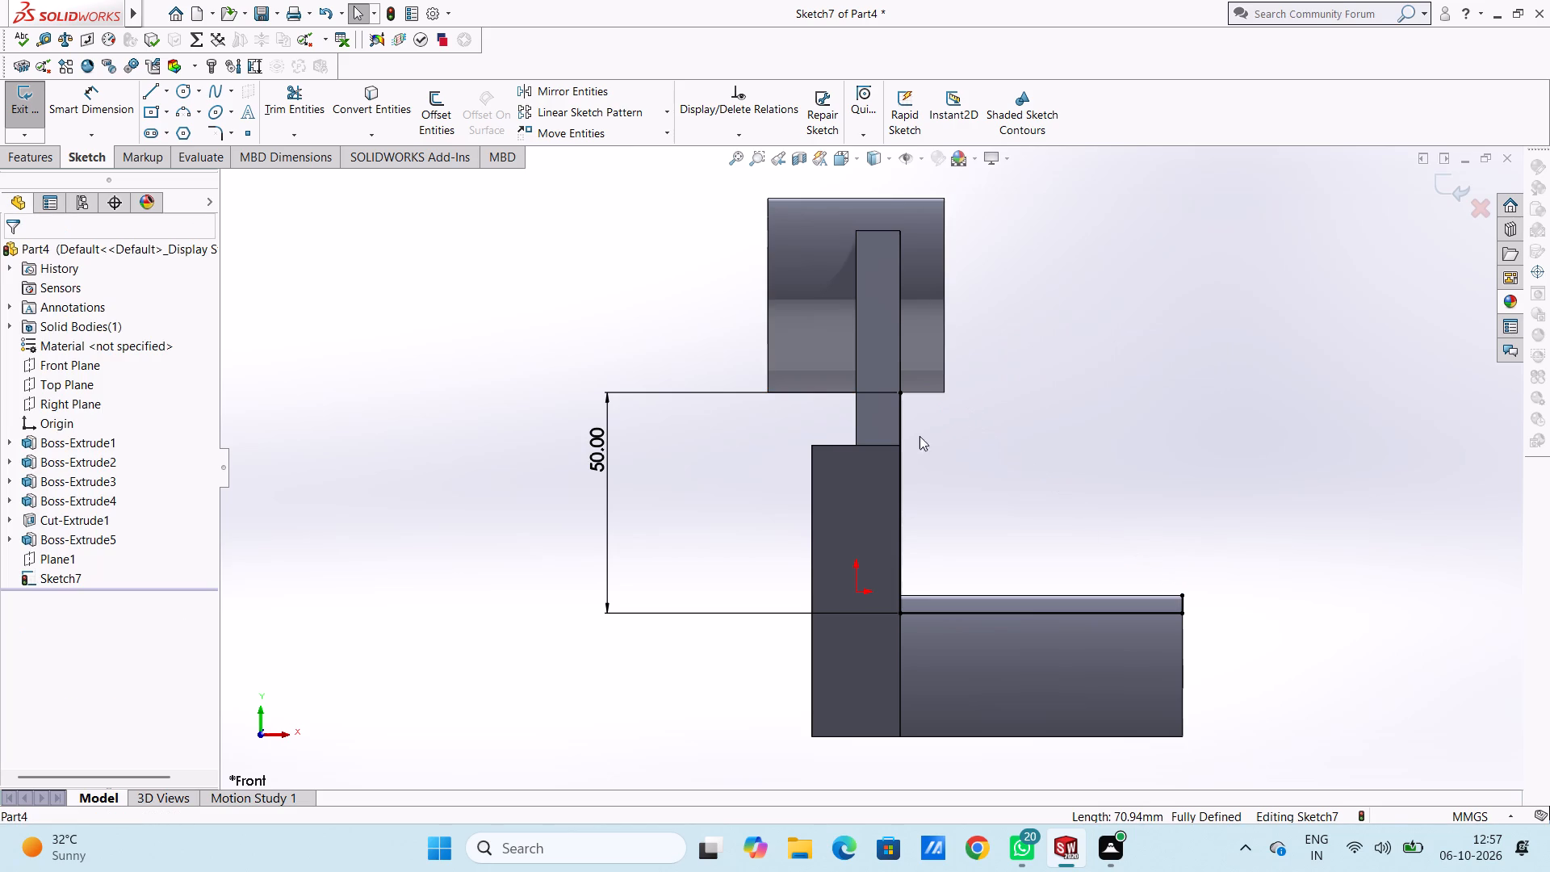
{"action": "left_click", "coordinate": [903, 417]}
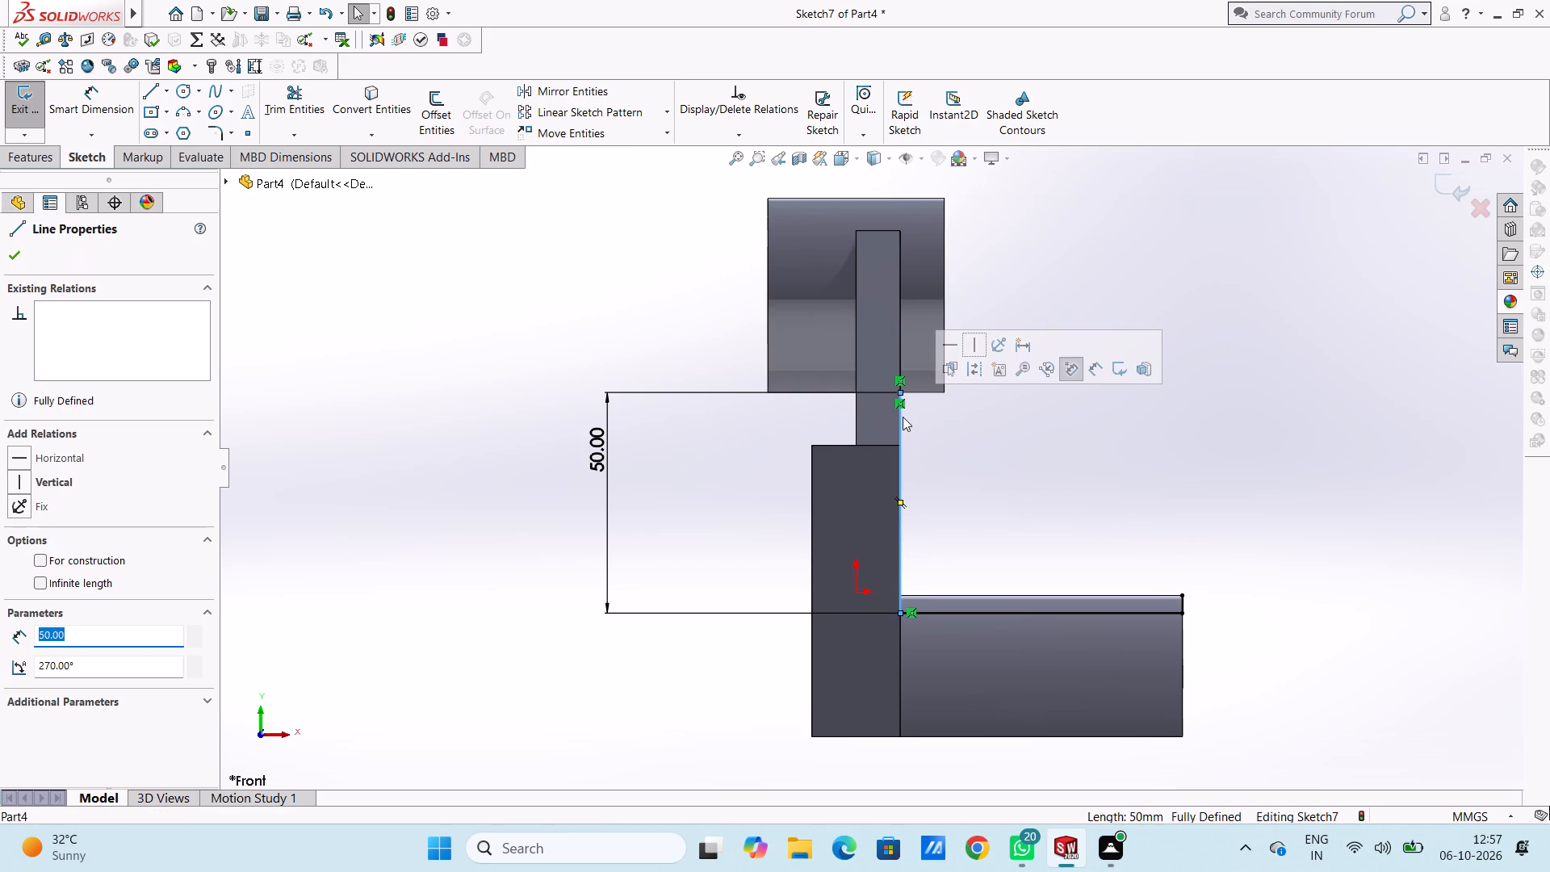
{"action": "key", "text": "Delete"}
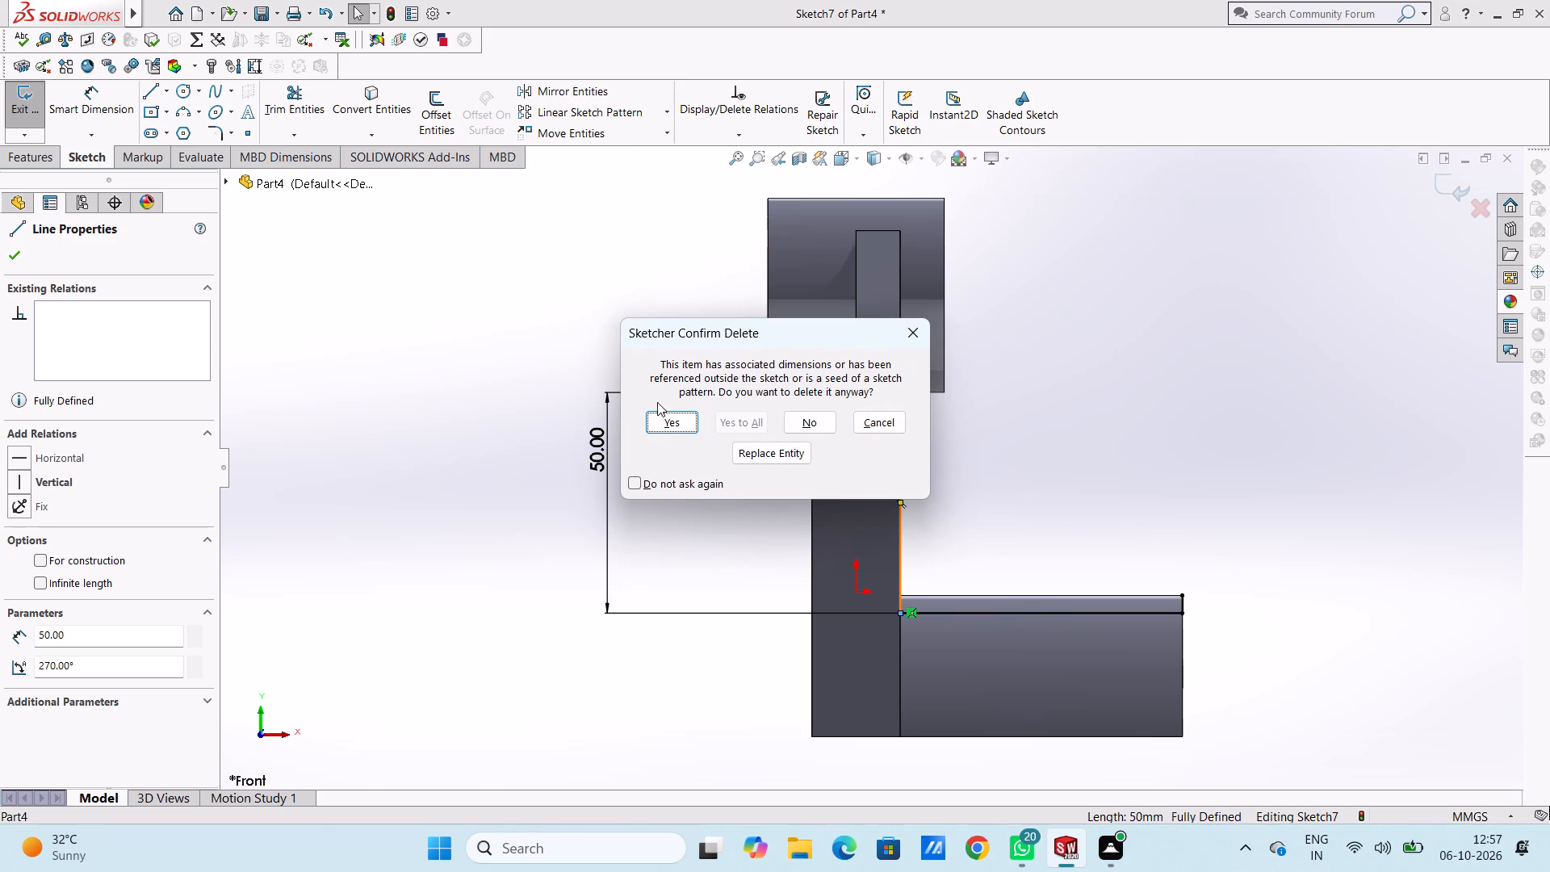
{"action": "left_click", "coordinate": [660, 409]}
{"action": "left_click", "coordinate": [660, 413]}
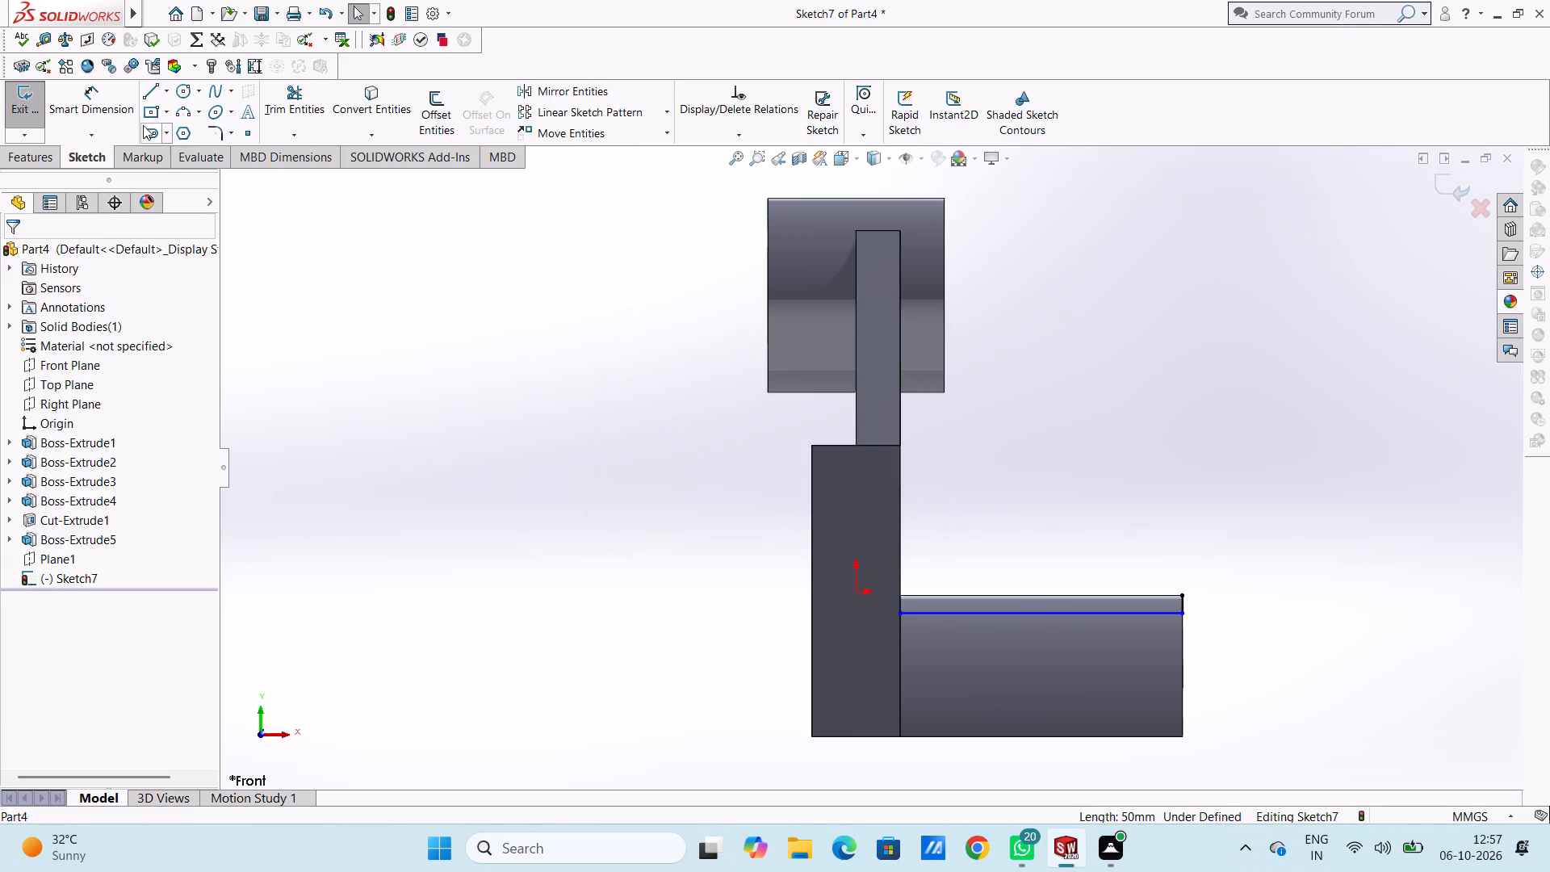
Redraw the profile with a vertical line about 51.5 mm long, a short horizontal line inside the ring, and a sloped line about 72 mm long to the boss's top corner.
{"action": "left_click", "coordinate": [153, 90]}
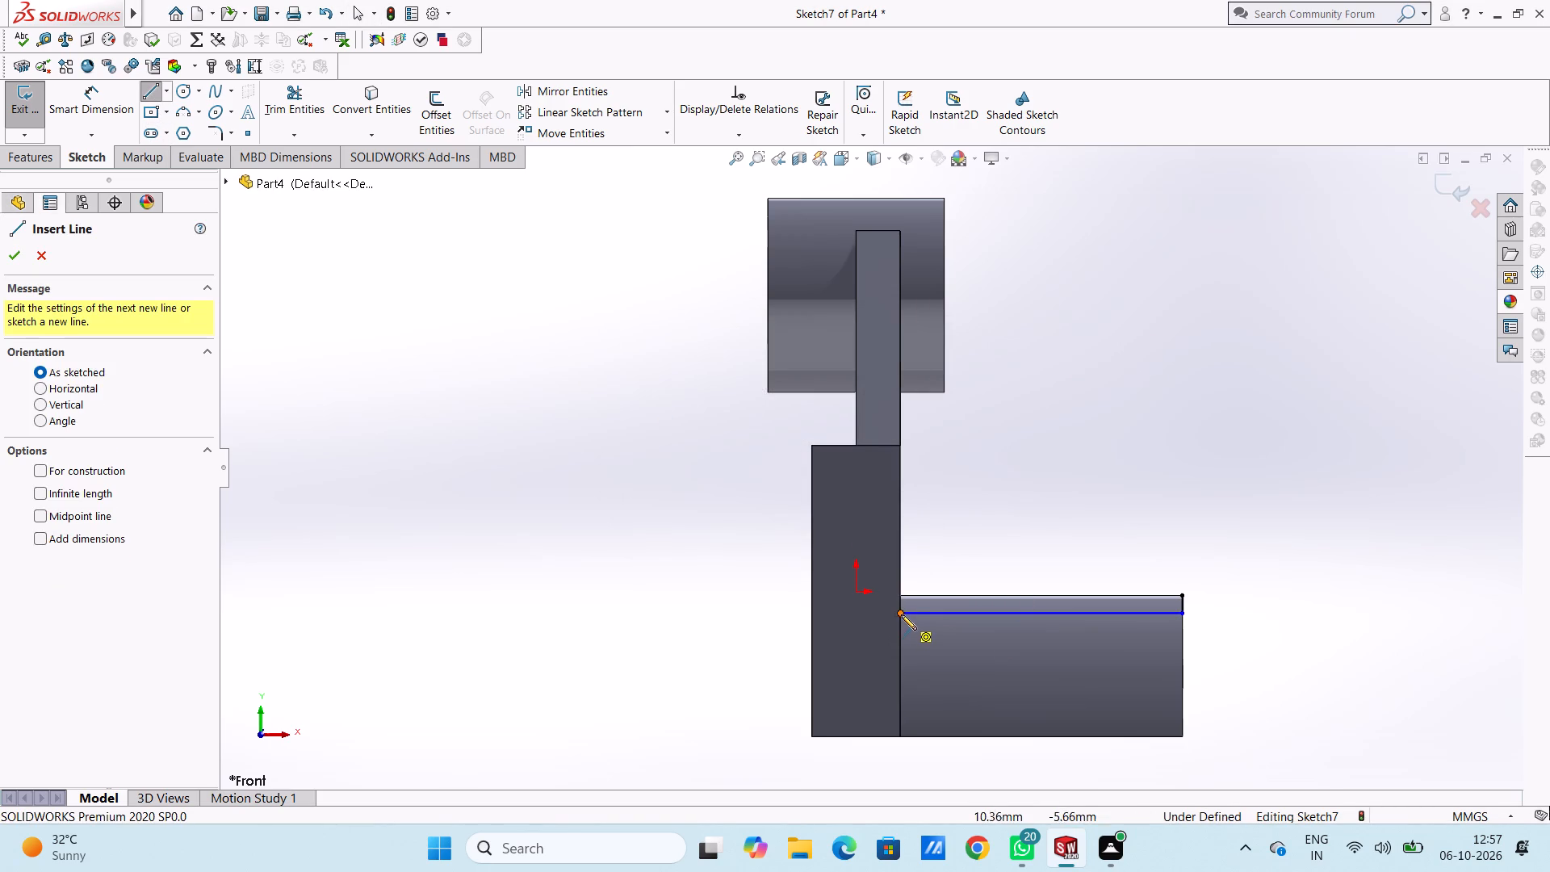
{"action": "left_click", "coordinate": [901, 614]}
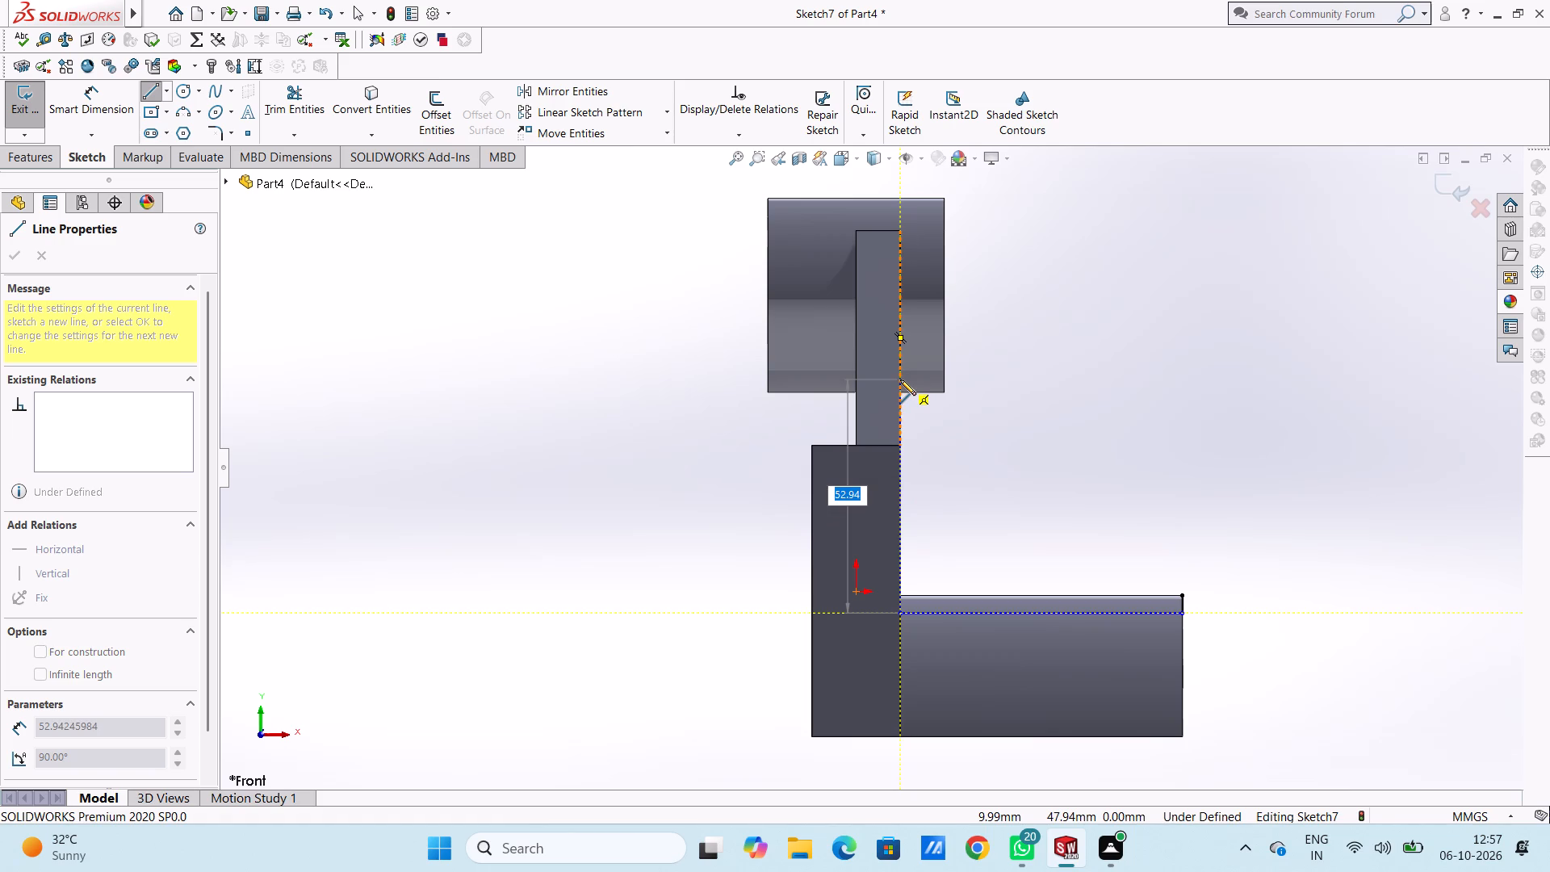
{"action": "left_click", "coordinate": [901, 386]}
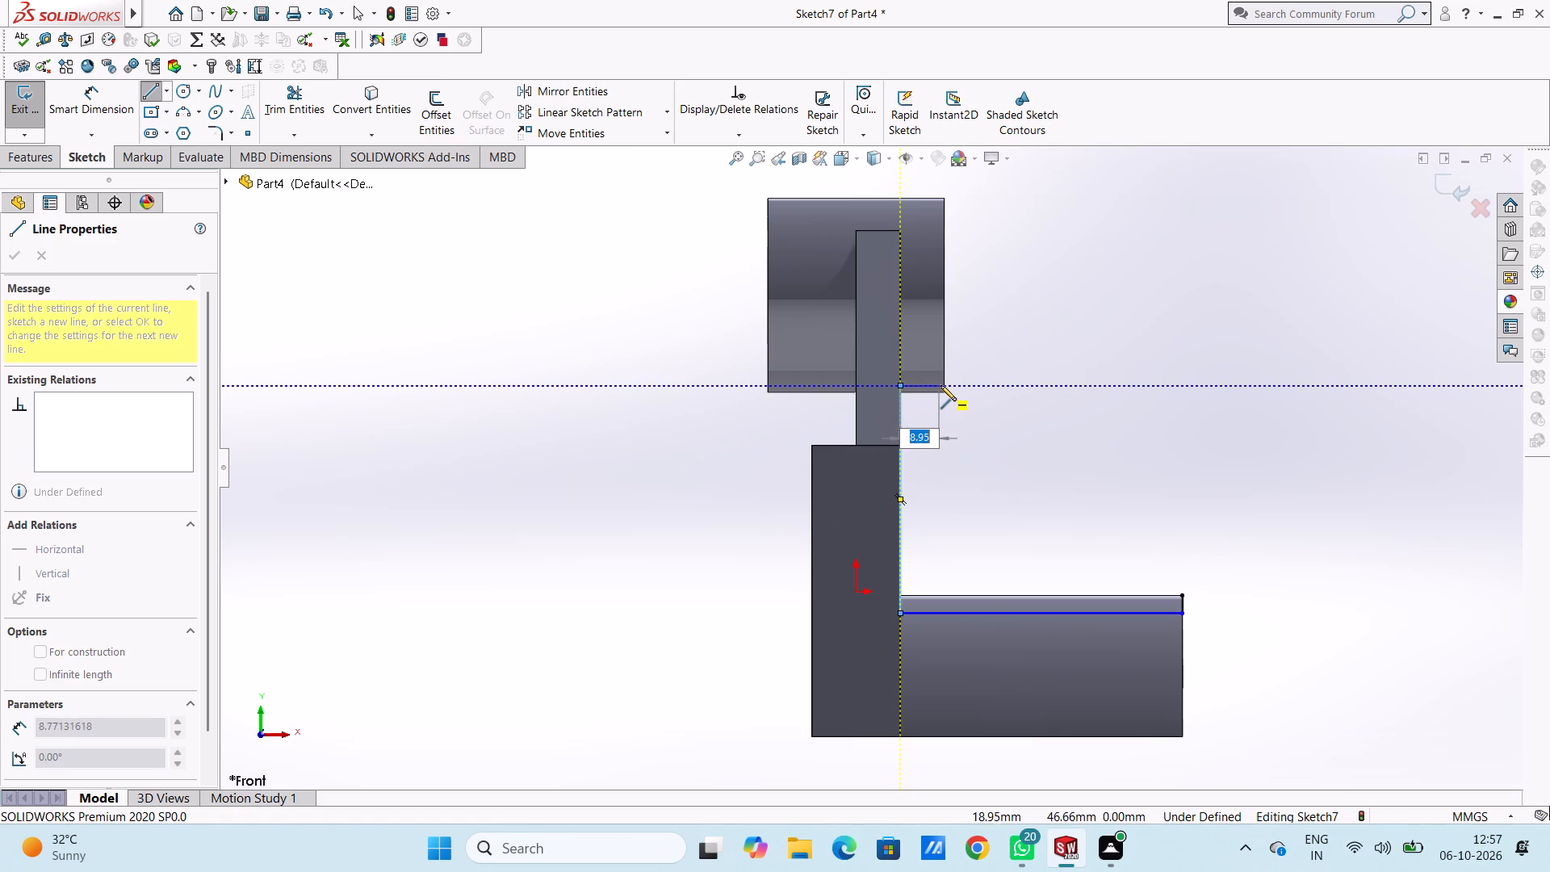
{"action": "left_click", "coordinate": [944, 387]}
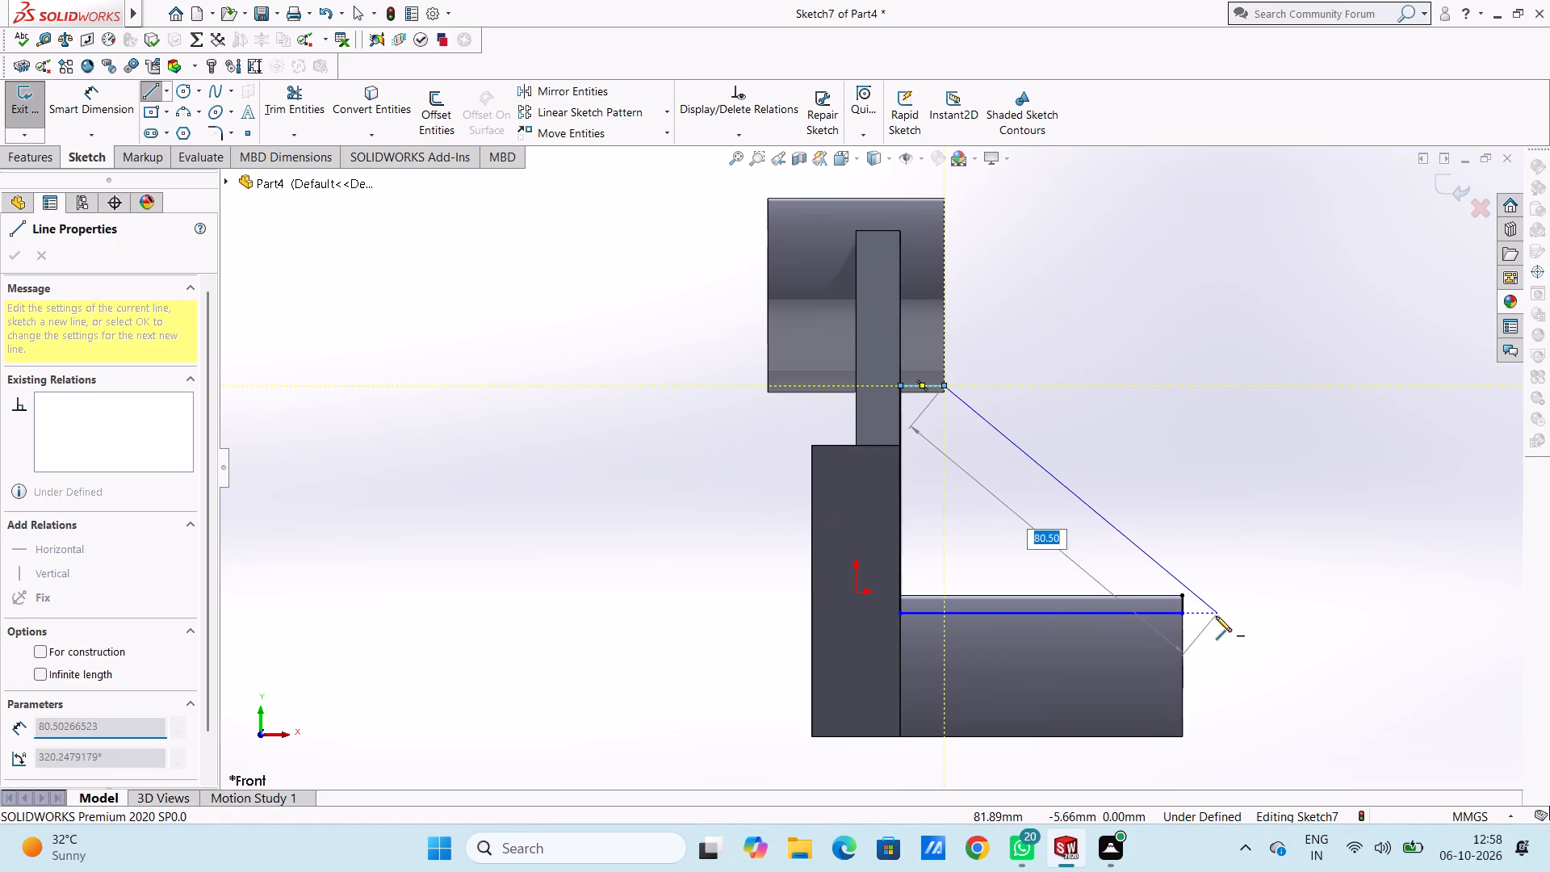
{"action": "left_click", "coordinate": [1181, 593]}
{"action": "key", "text": "Escape"}
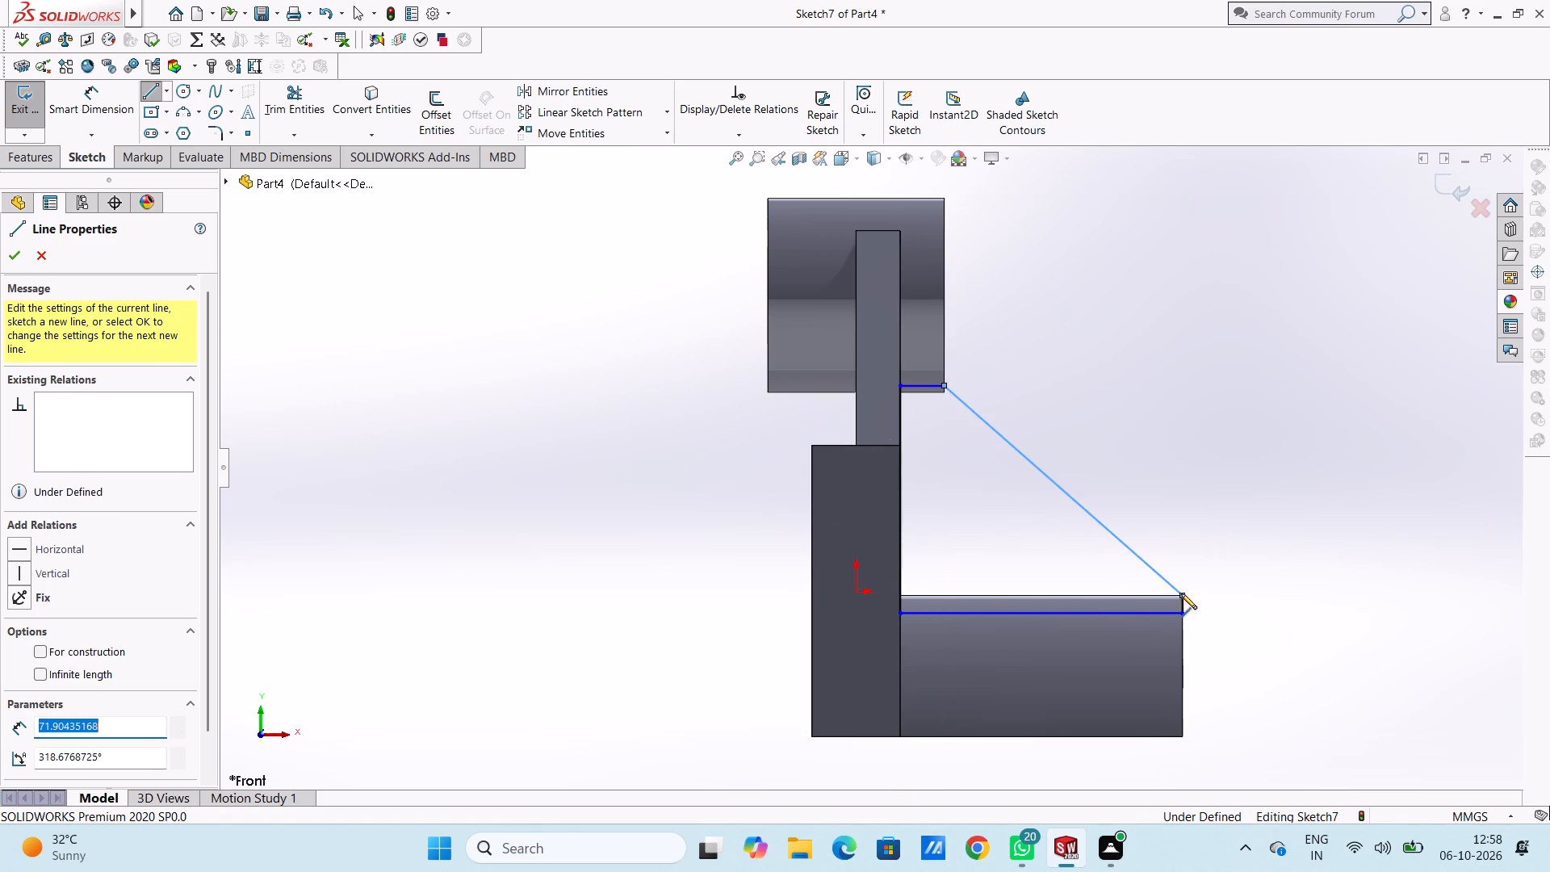
{"action": "key", "text": "Escape"}
{"action": "key", "text": "Escape"}
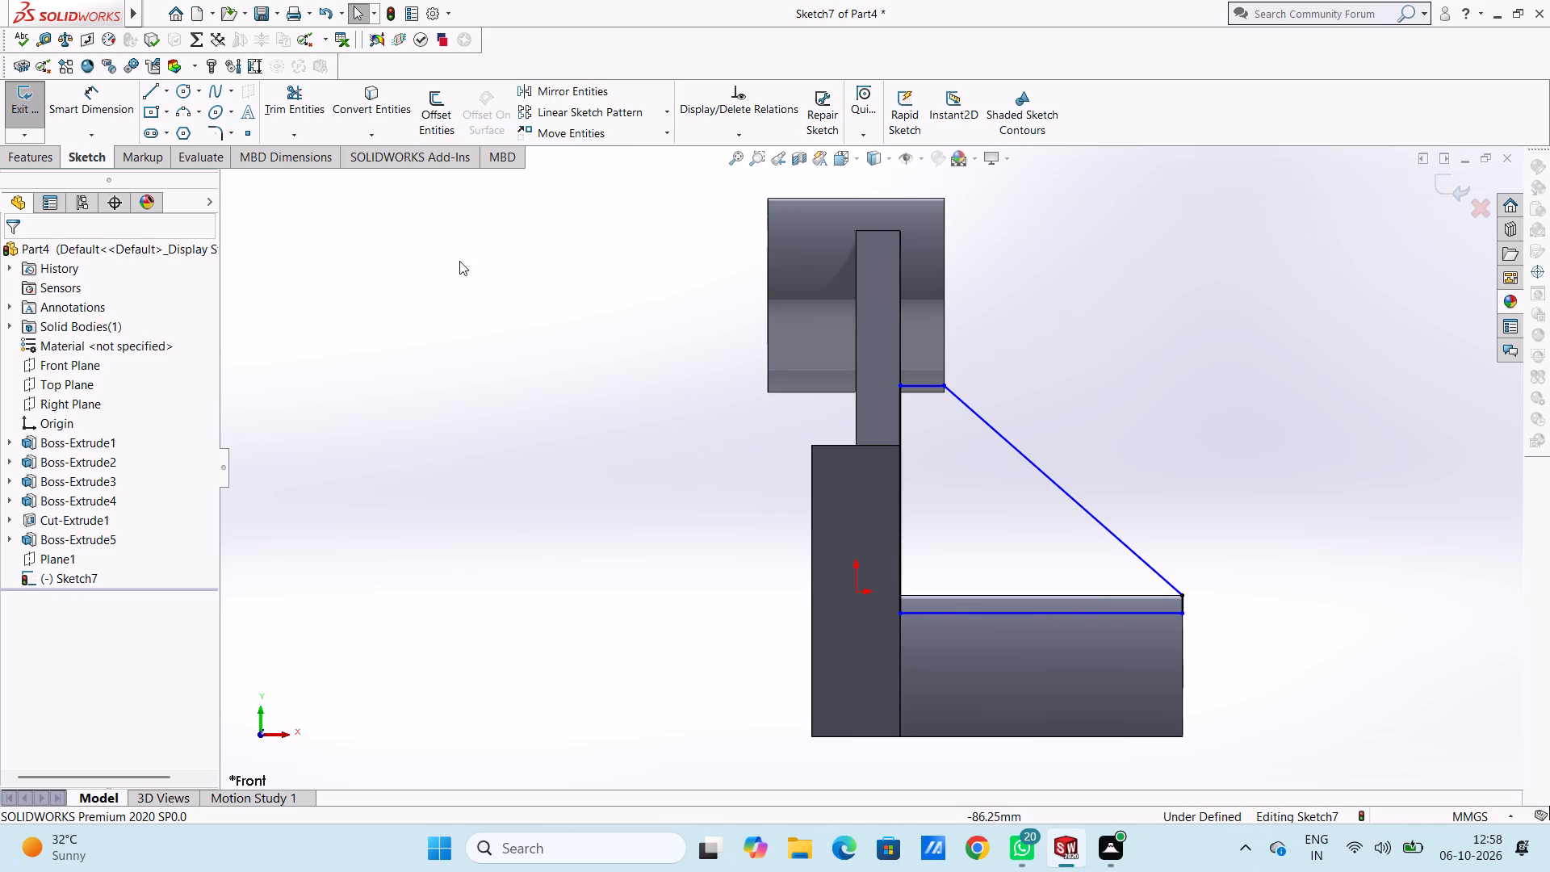
Dimension the length of the rib profile's vertical line and the vertical height of its sloped line.
{"action": "left_click", "coordinate": [95, 112]}
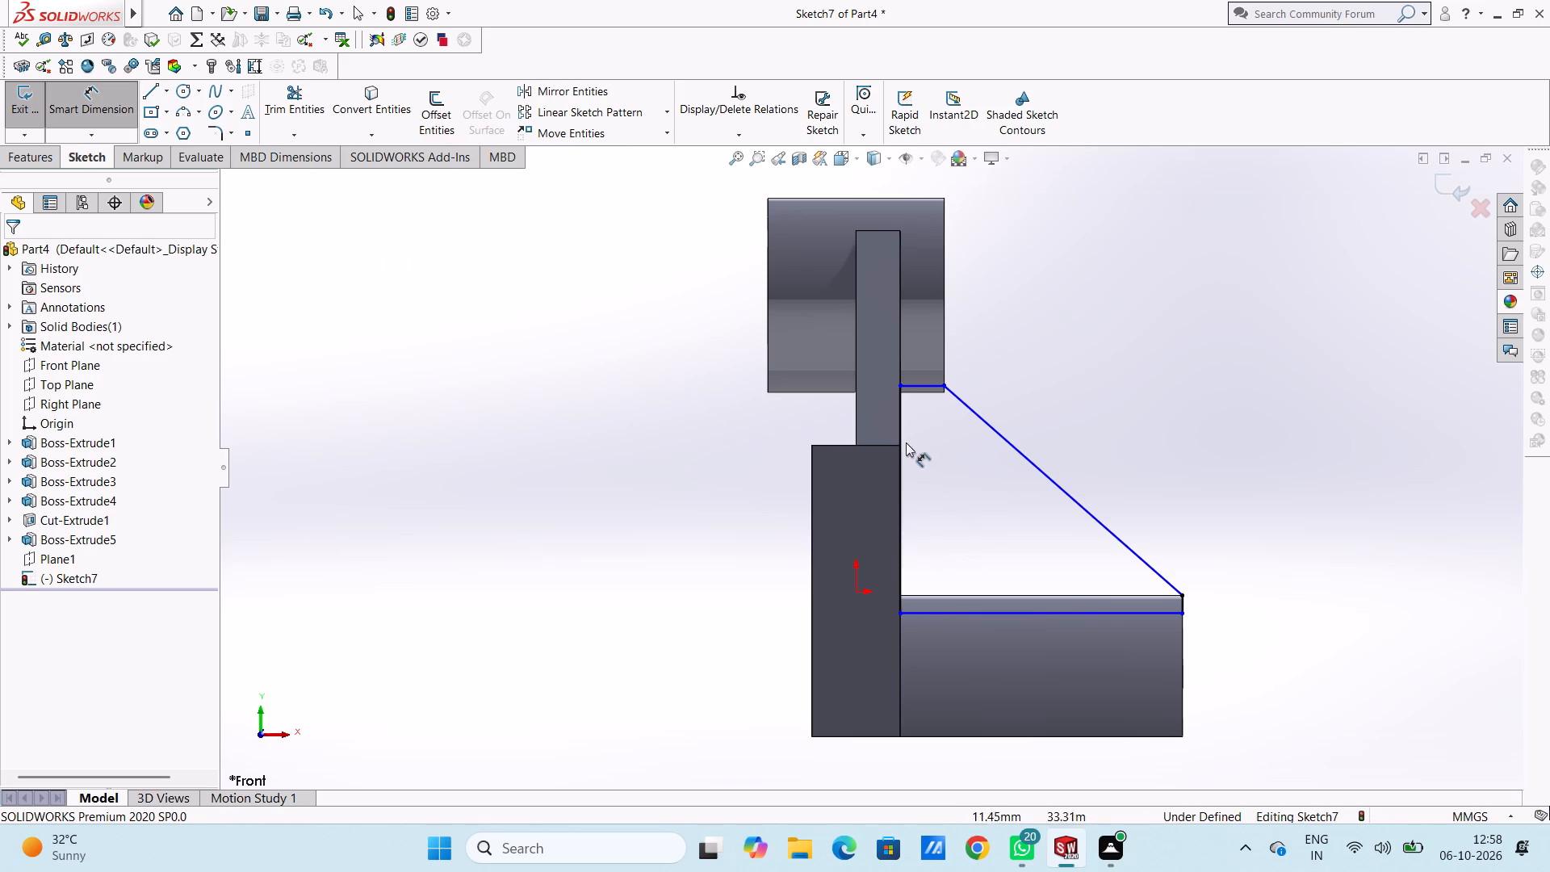
{"action": "left_click", "coordinate": [901, 432]}
{"action": "left_click", "coordinate": [551, 522]}
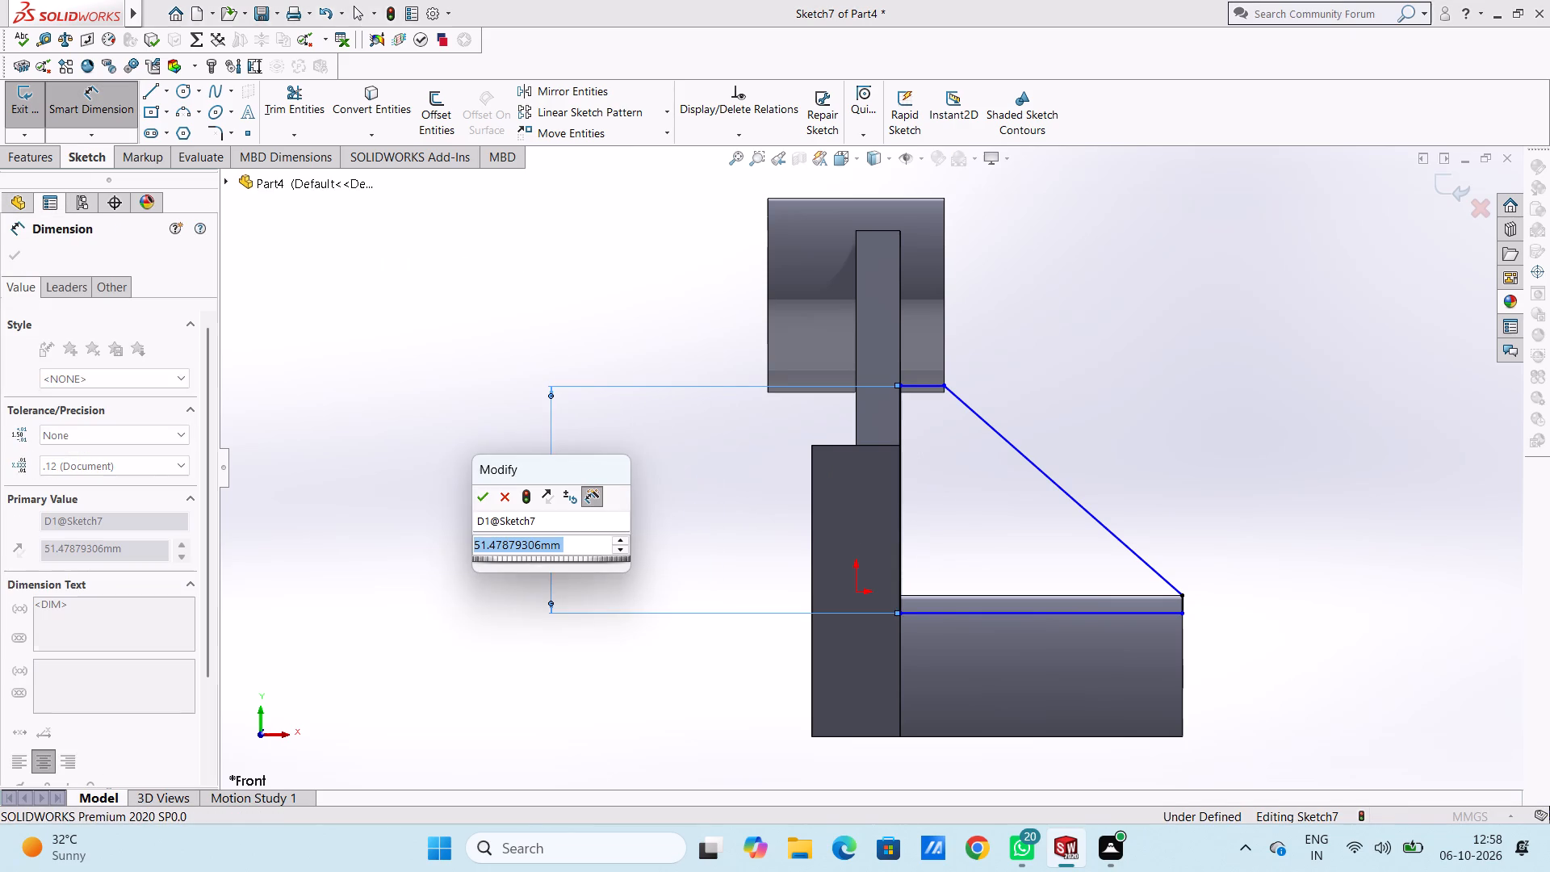
{"action": "double_click", "coordinate": [484, 488]}
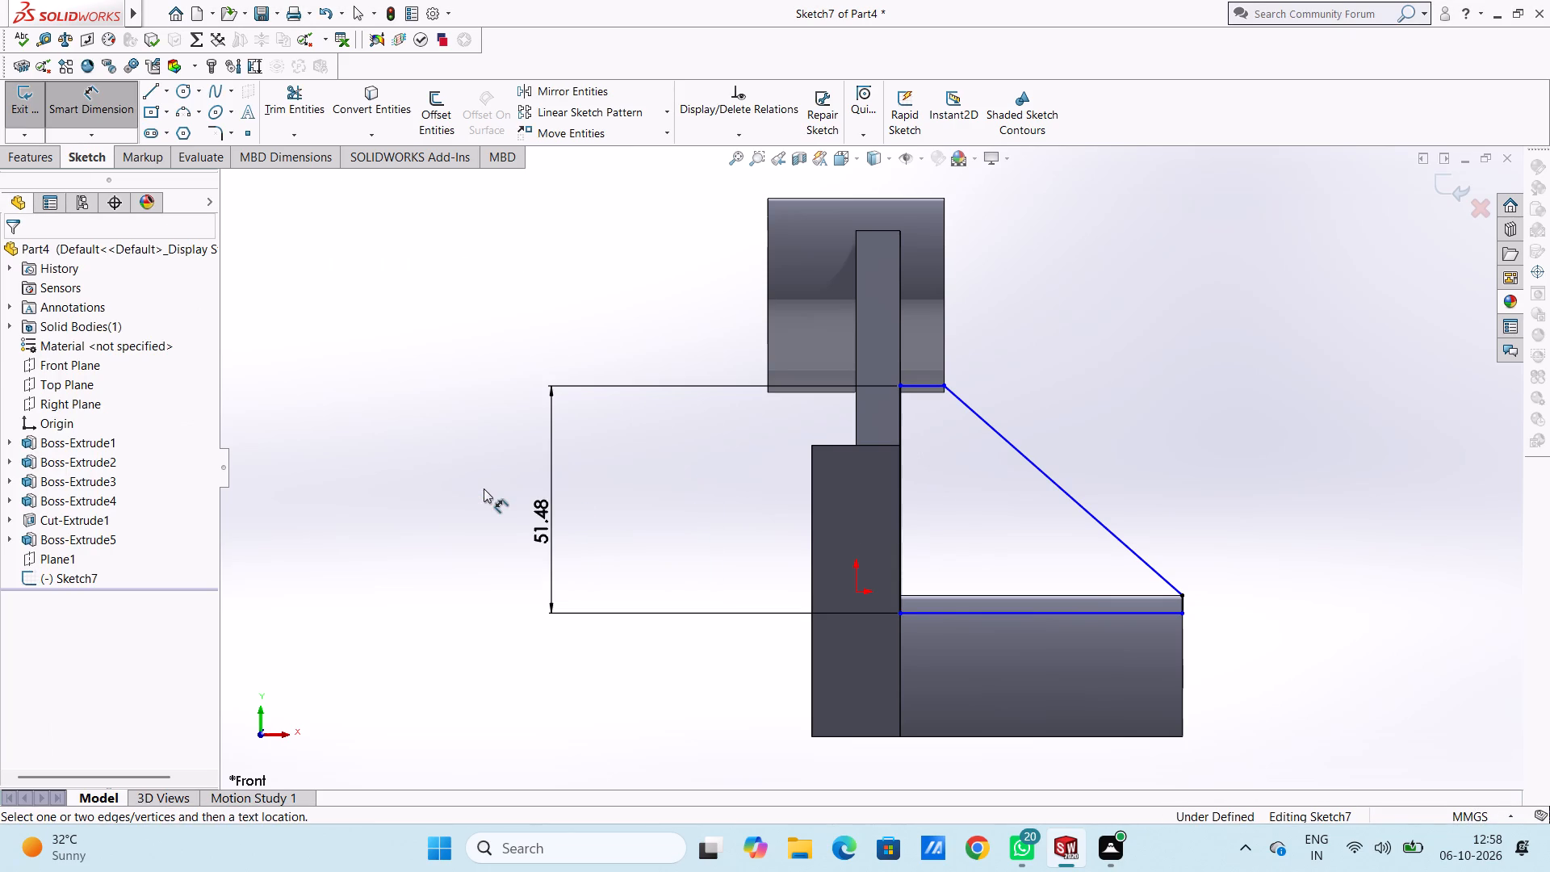
{"action": "left_click", "coordinate": [1044, 472]}
{"action": "left_click", "coordinate": [1410, 452]}
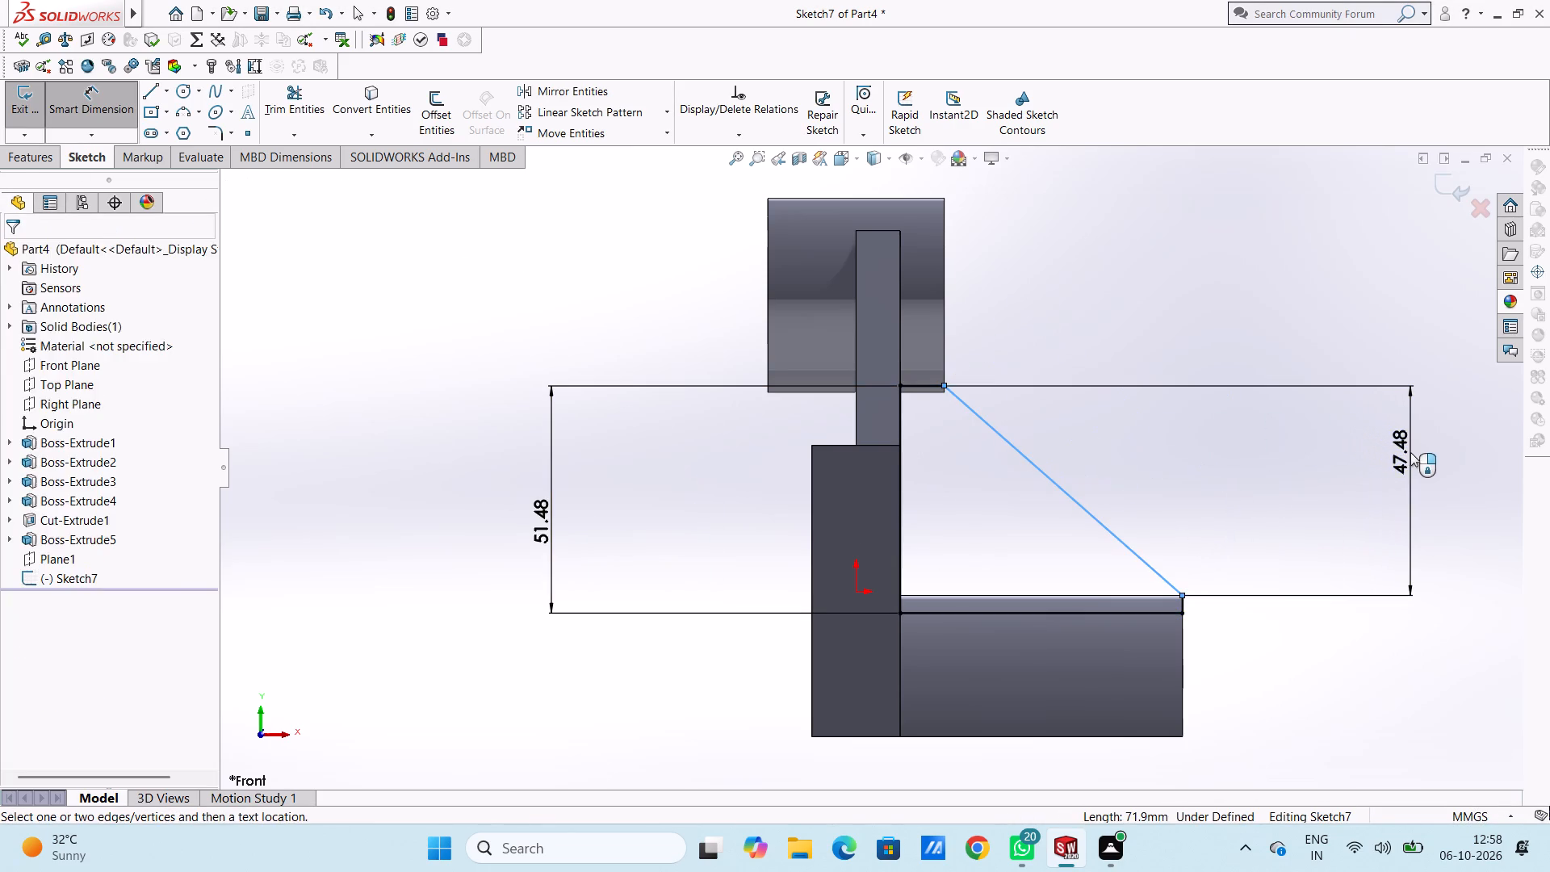
{"action": "left_click", "coordinate": [1338, 431]}
{"action": "left_click", "coordinate": [1301, 469]}
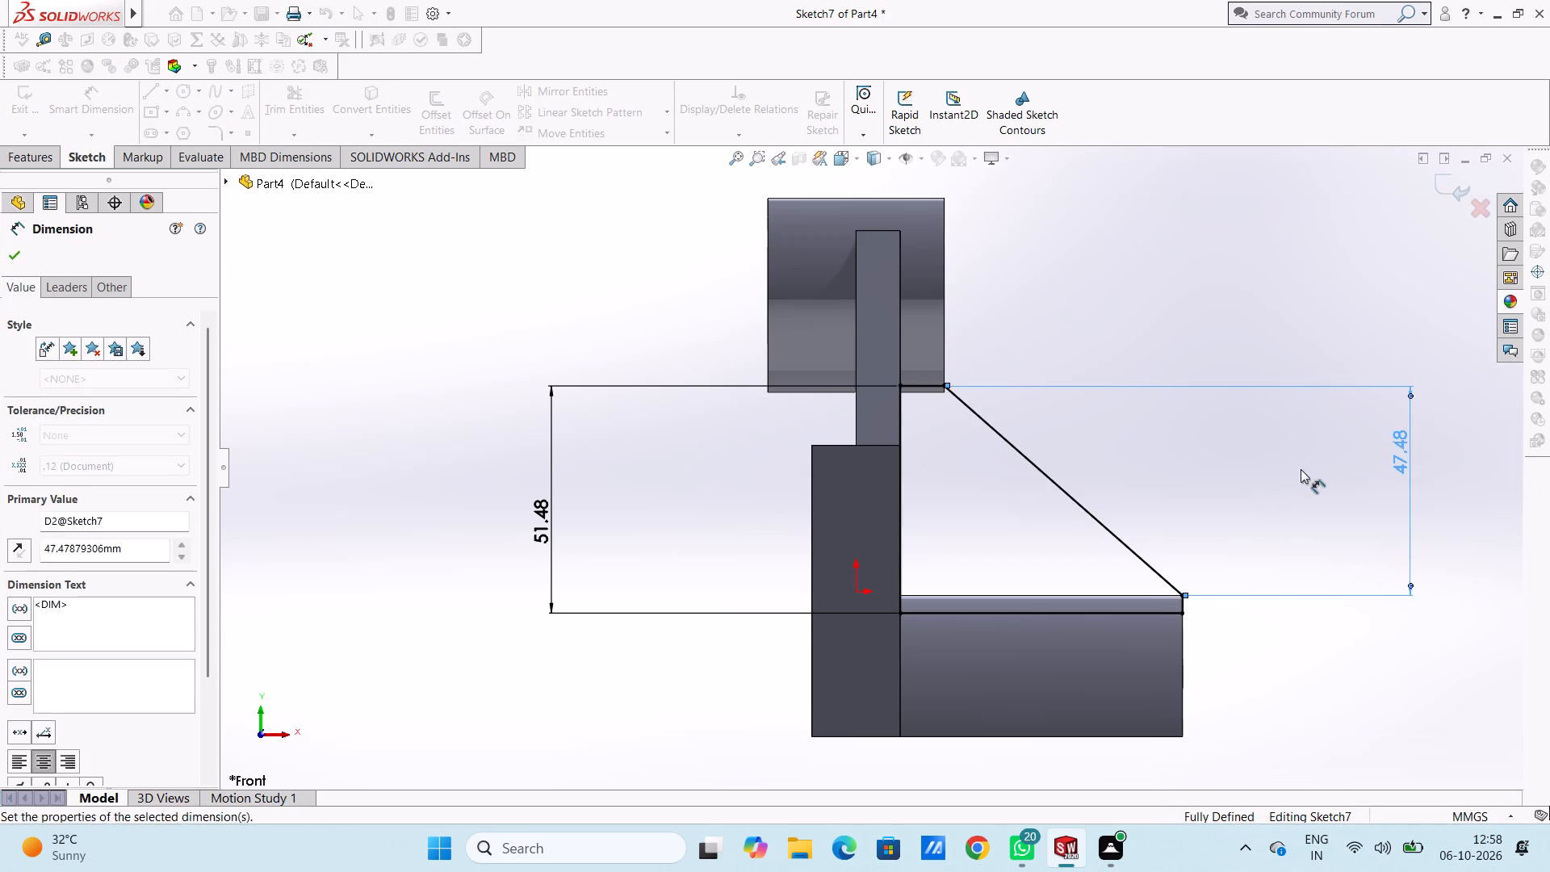
{"action": "middle_click_drag", "start_coordinate": [1344, 504], "coordinate": [1288, 572]}
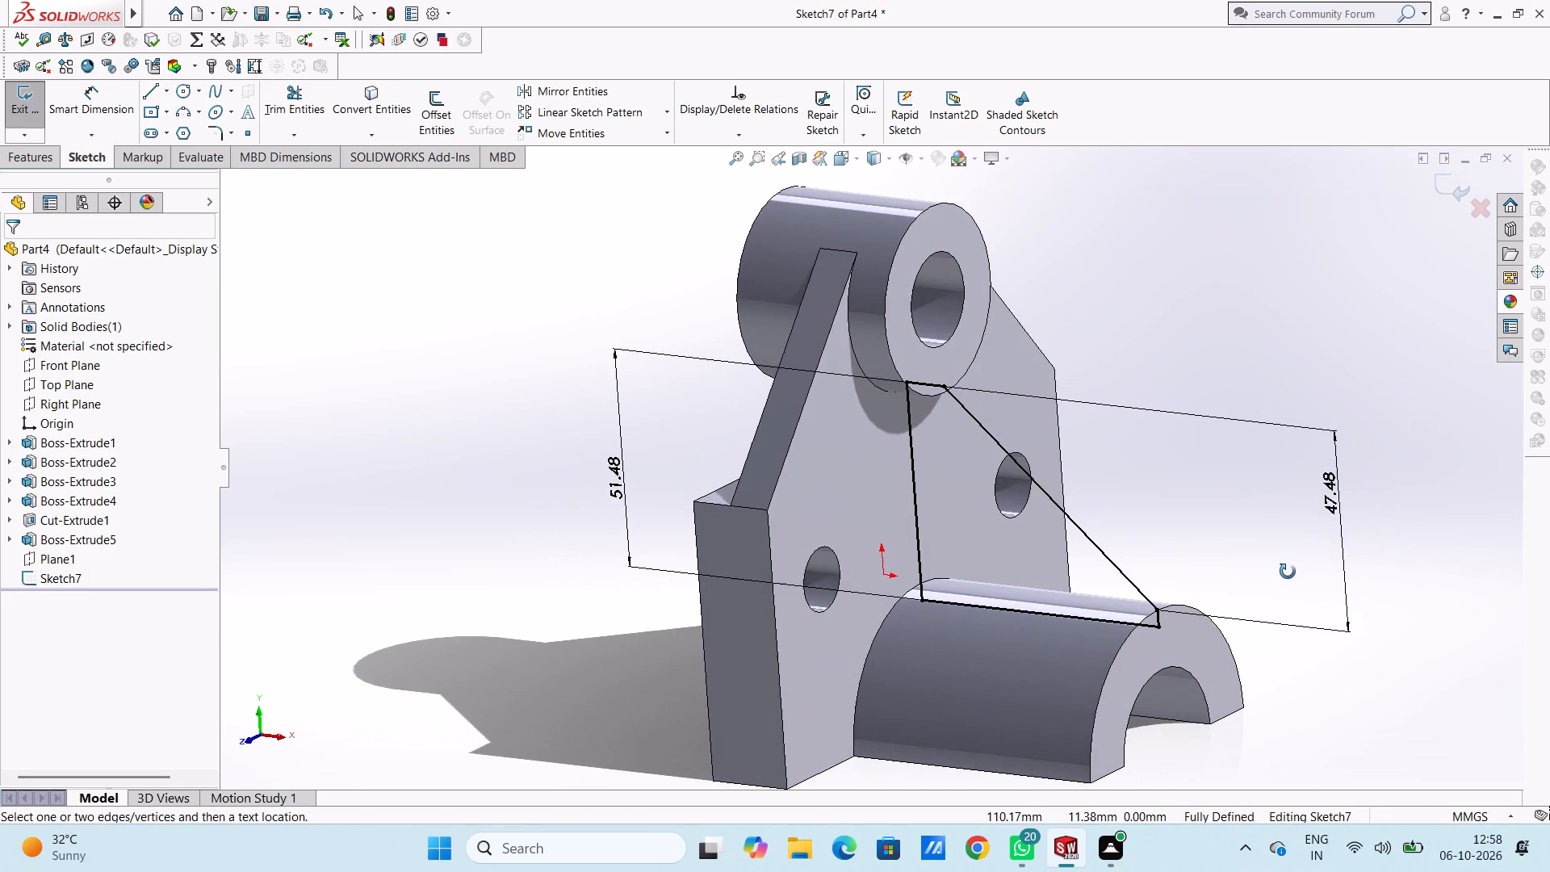
Extrude the rib profile 10 mm with the Mid Plane end condition and Merge result turned off.
{"action": "middle_click_drag", "start_coordinate": [1288, 572], "coordinate": [1215, 532]}
{"action": "middle_click_drag", "start_coordinate": [1222, 538], "coordinate": [1267, 564]}
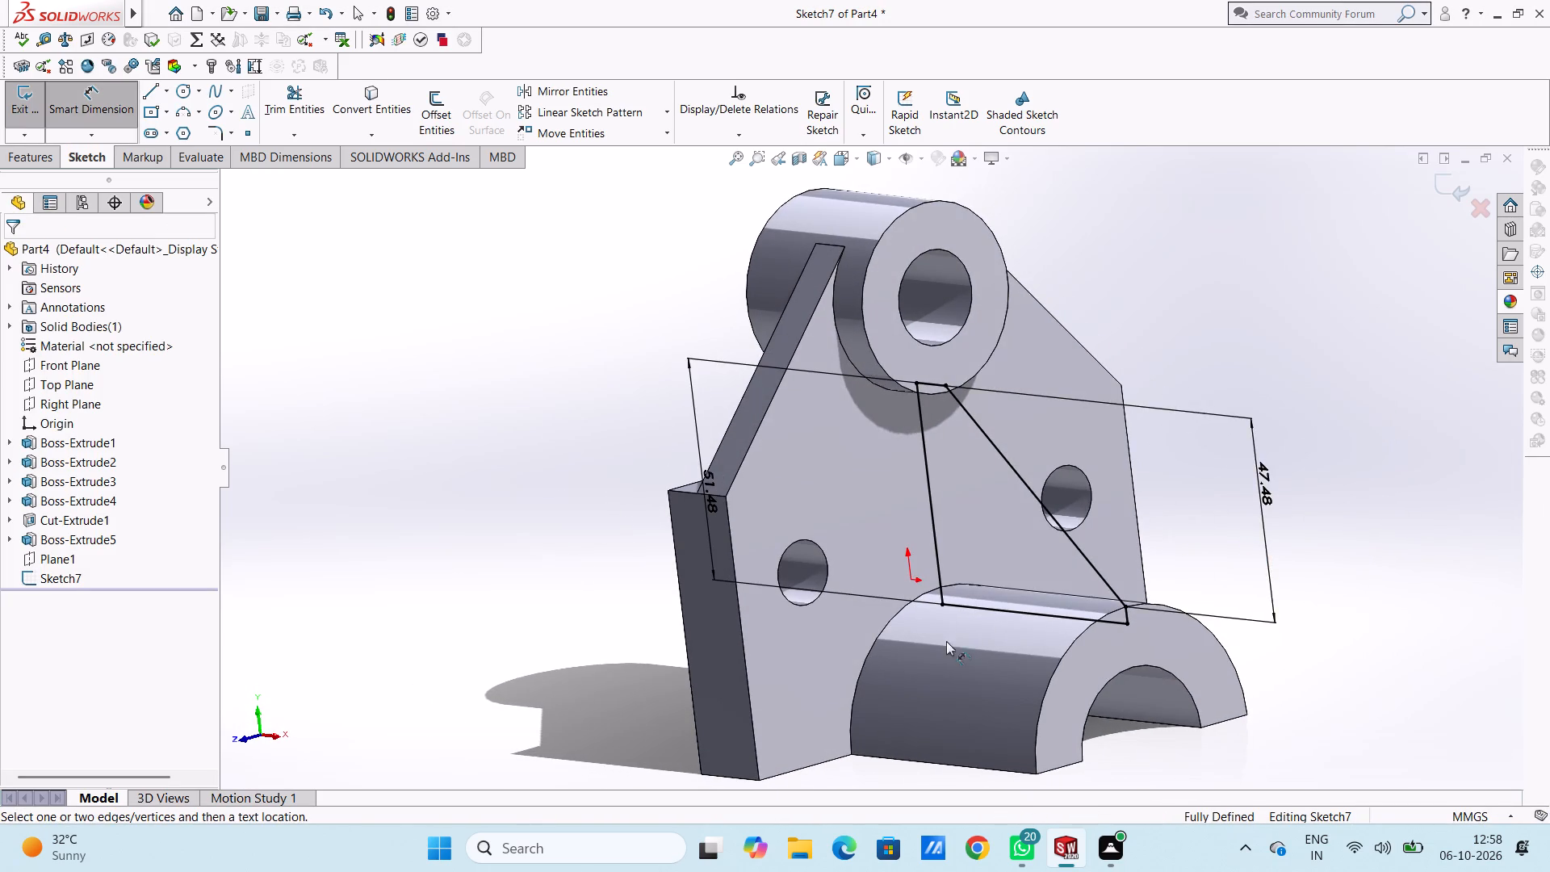
{"action": "scroll", "coordinate": [920, 664], "scroll_direction": "up", "scroll_amount": 2}
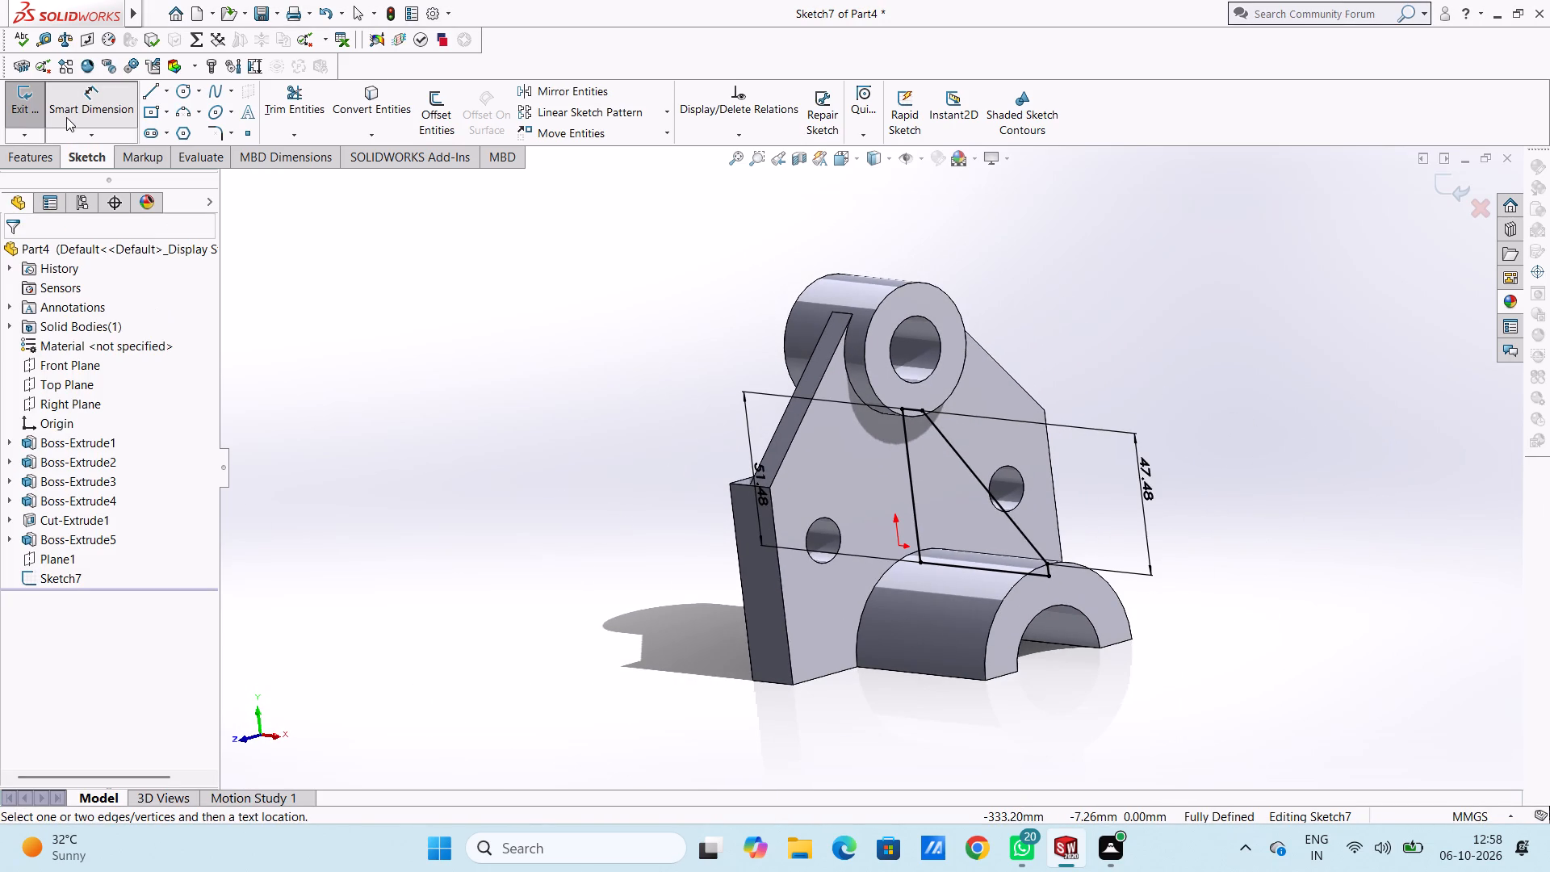
{"action": "left_click", "coordinate": [66, 117]}
{"action": "left_click", "coordinate": [57, 156]}
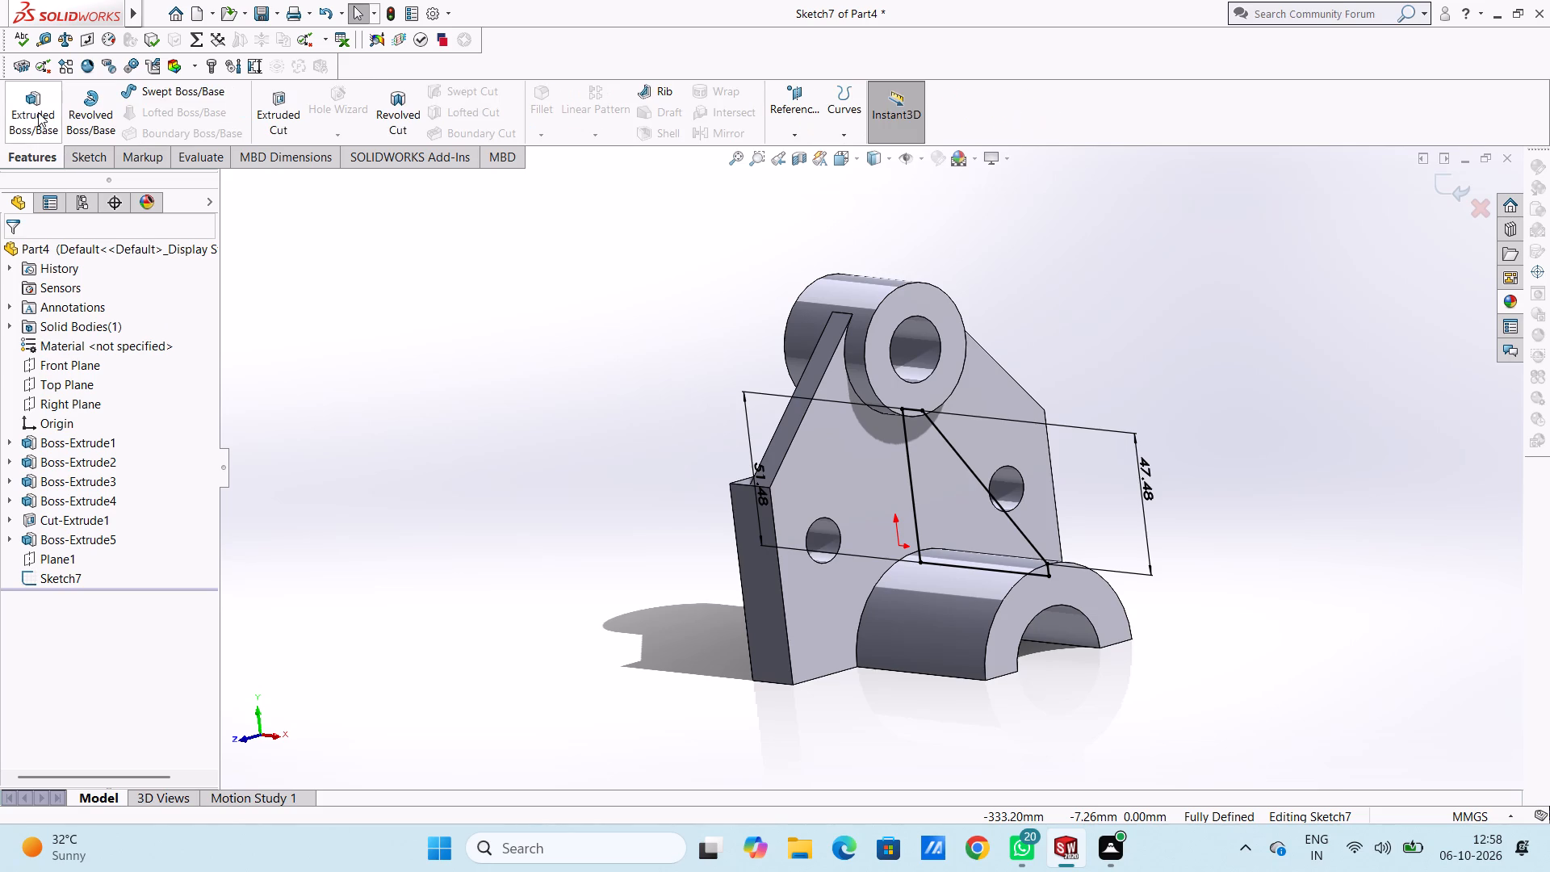
{"action": "left_click", "coordinate": [38, 112]}
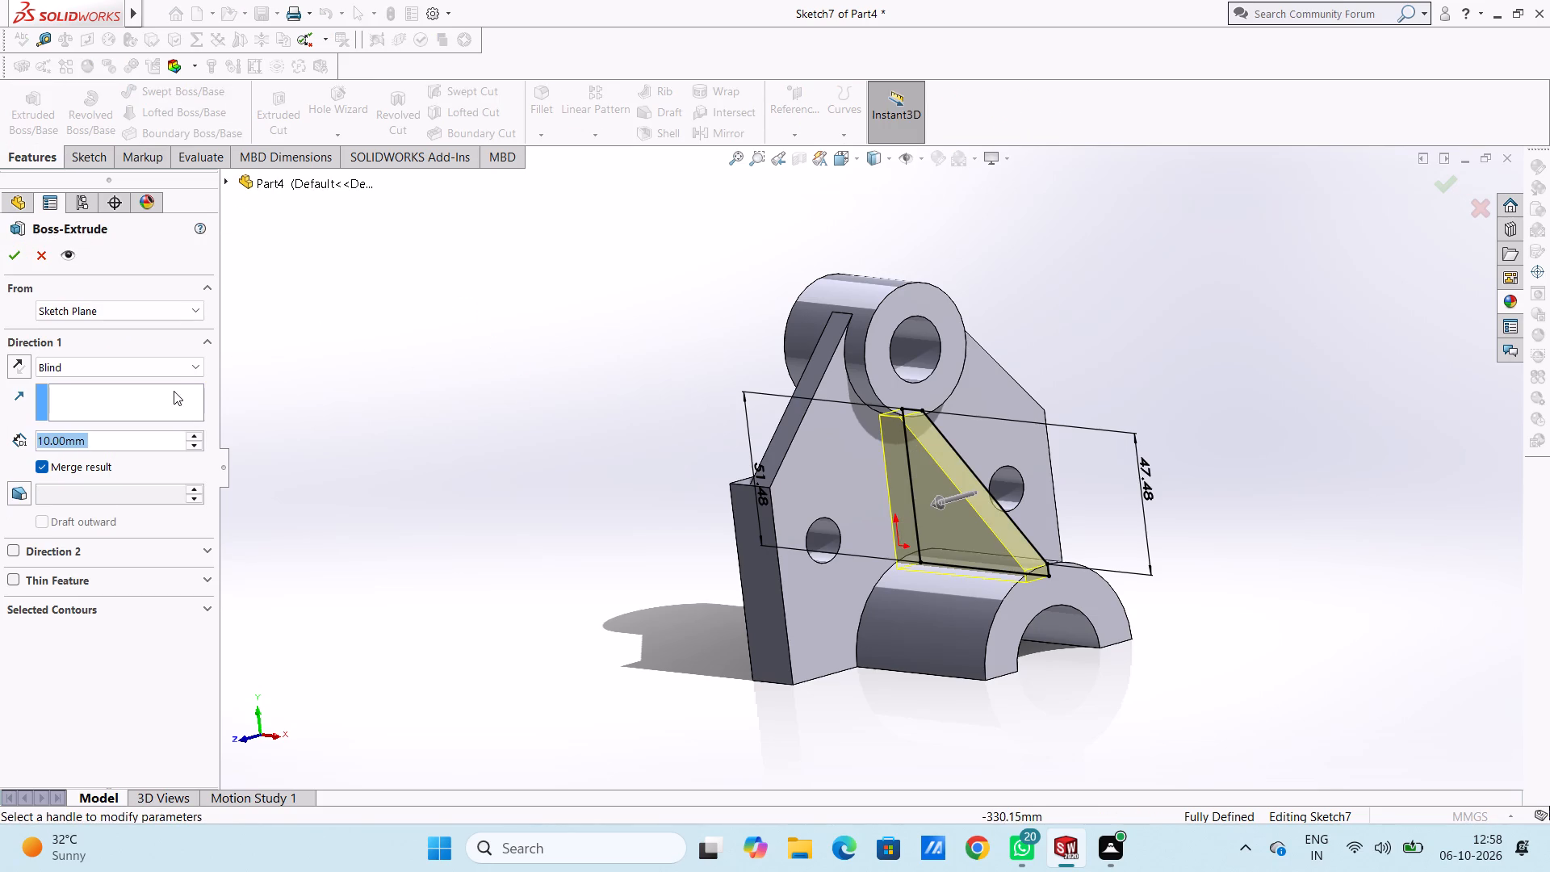
{"action": "left_click", "coordinate": [175, 363]}
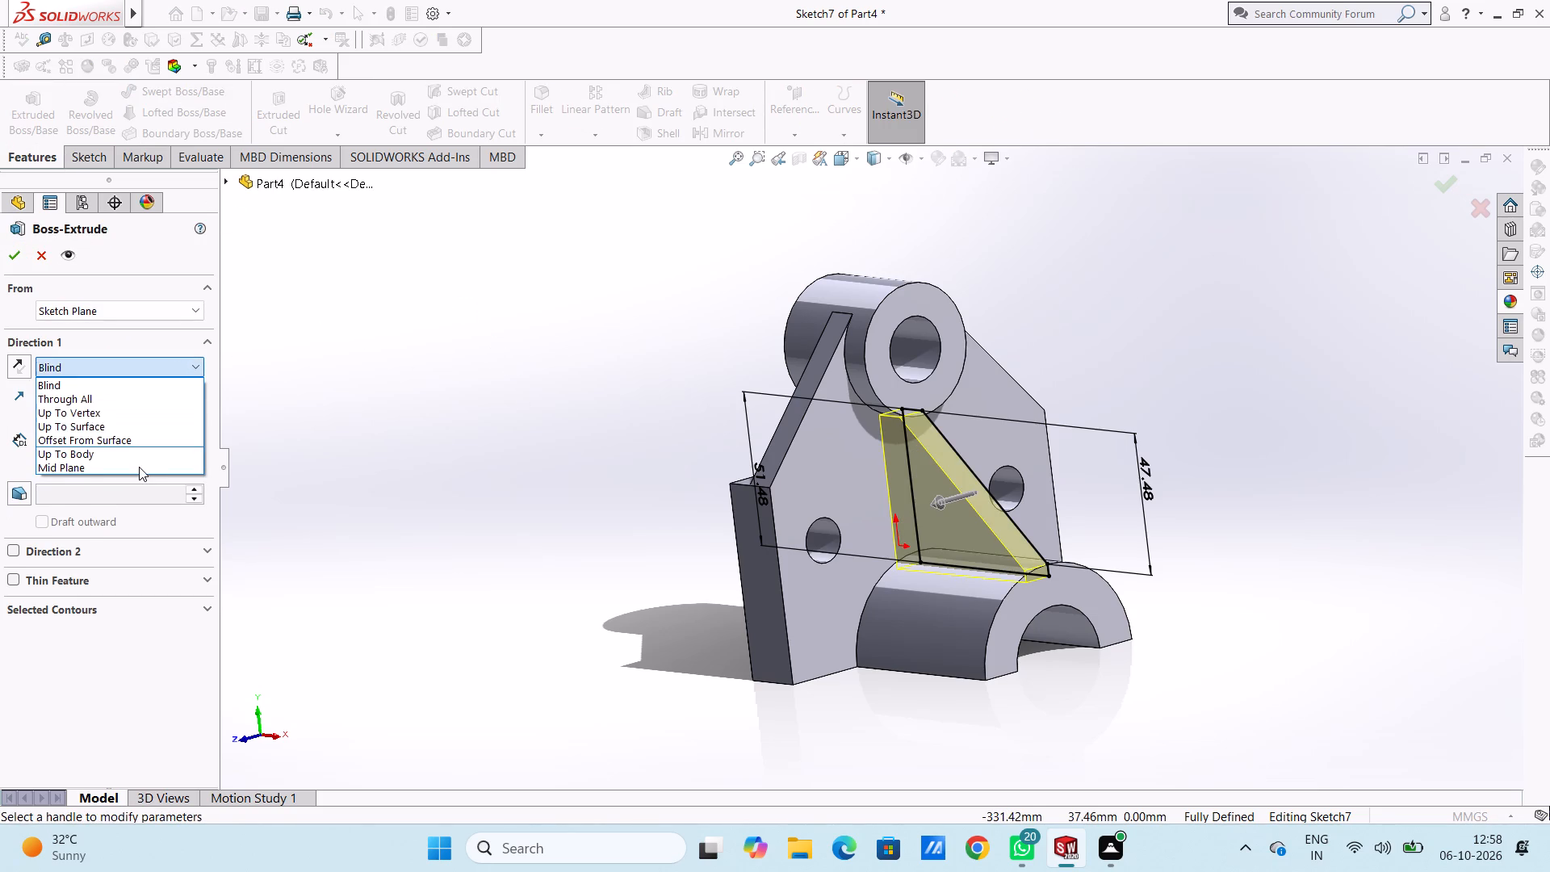
{"action": "left_click", "coordinate": [139, 467]}
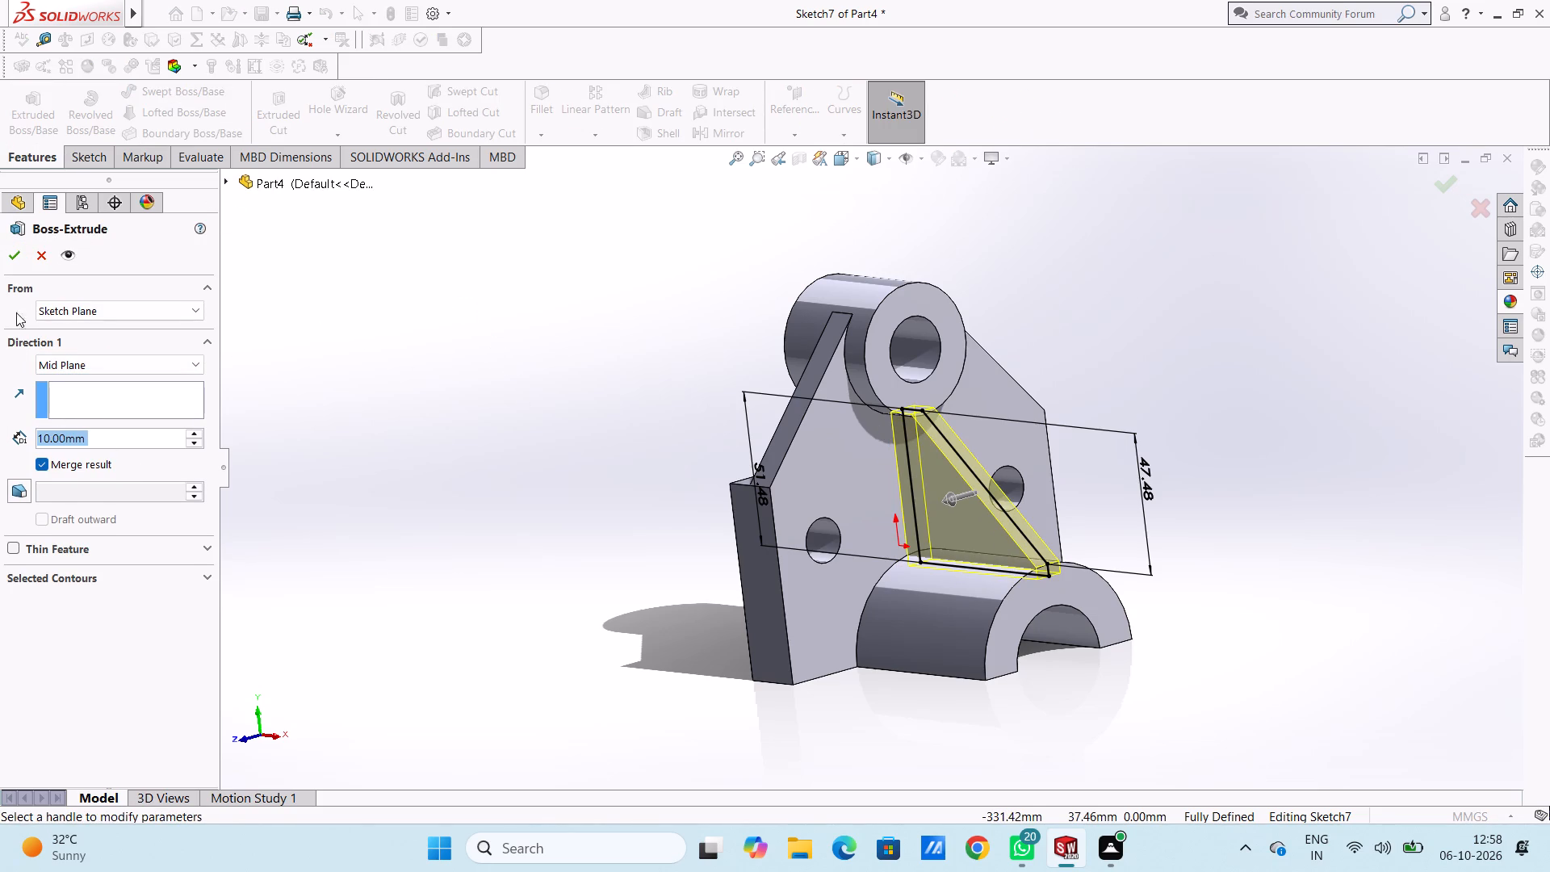
{"action": "left_click", "coordinate": [40, 461]}
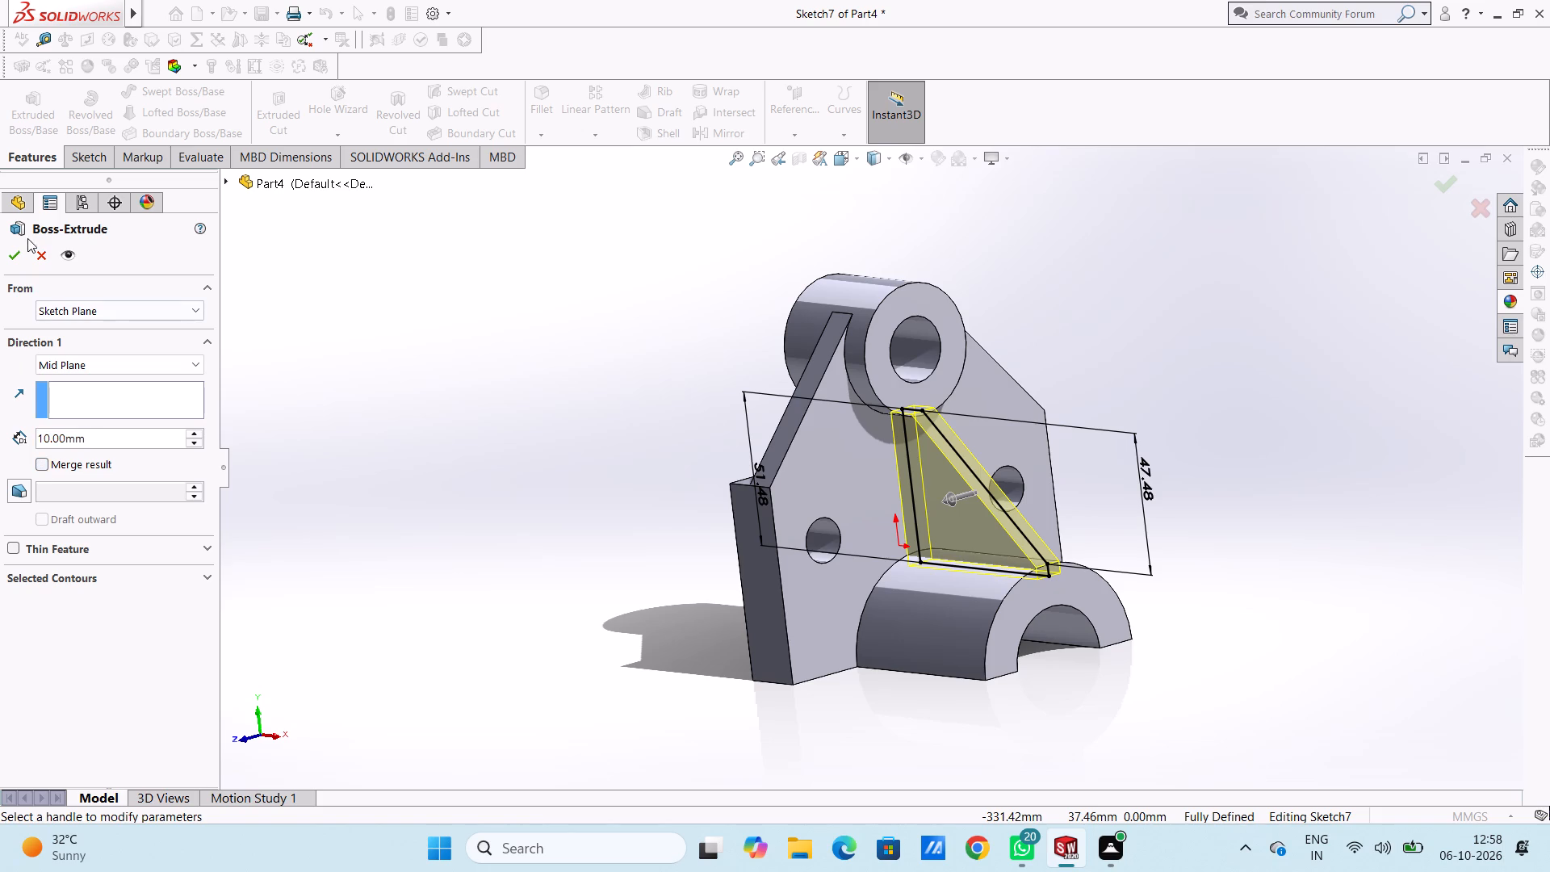
{"action": "left_click", "coordinate": [17, 250]}
{"action": "left_click", "coordinate": [286, 405]}
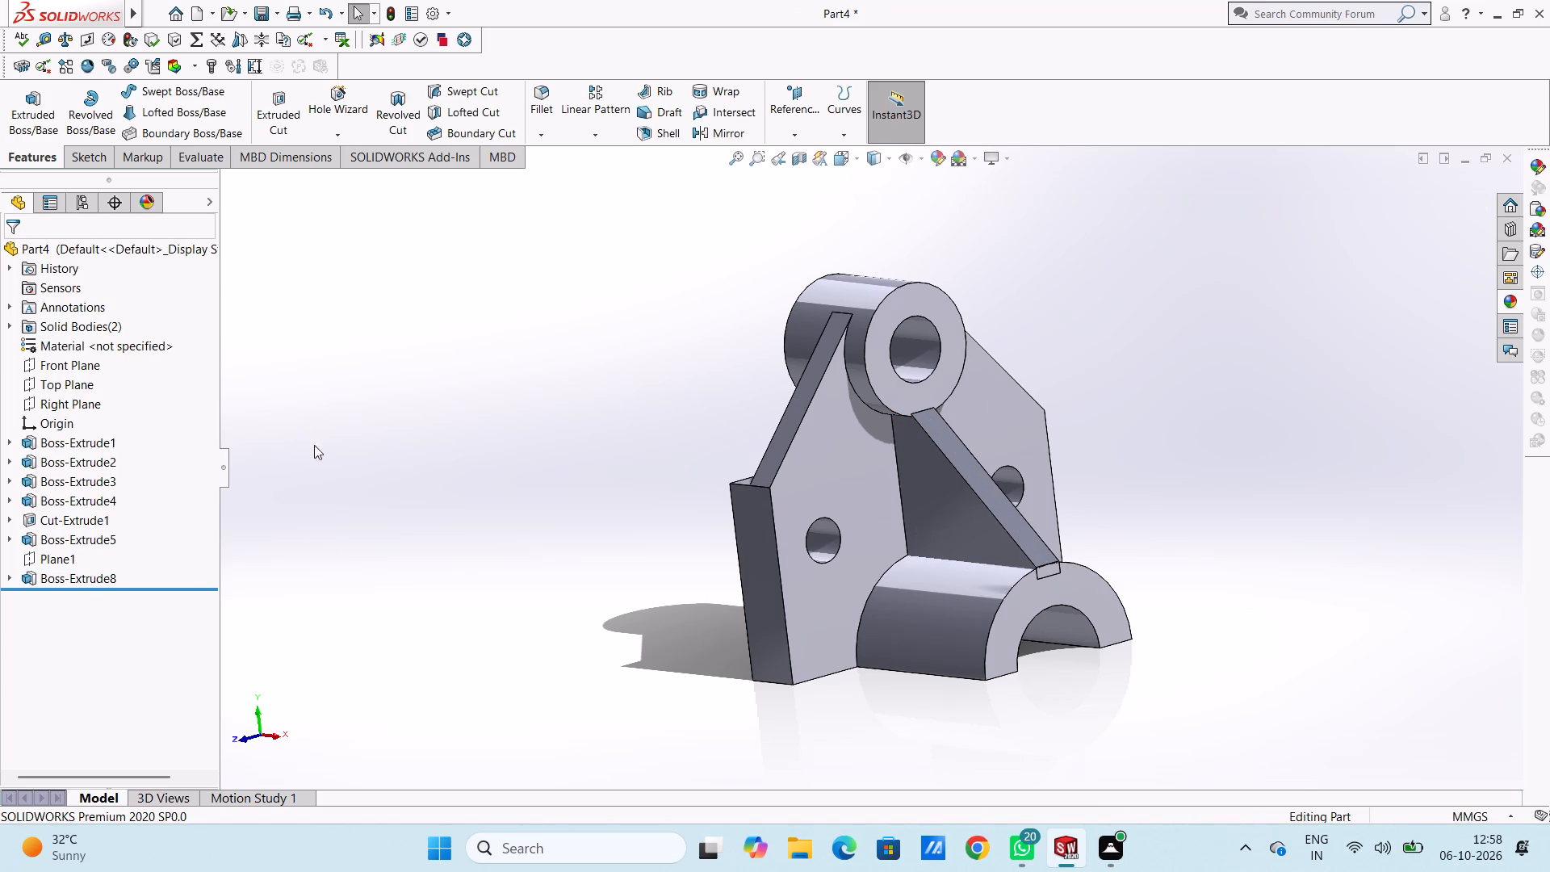
Start a new sketch on the front end face of the half-ring boss, viewed from the Right view.
{"action": "middle_click_drag", "start_coordinate": [511, 468], "coordinate": [484, 394]}
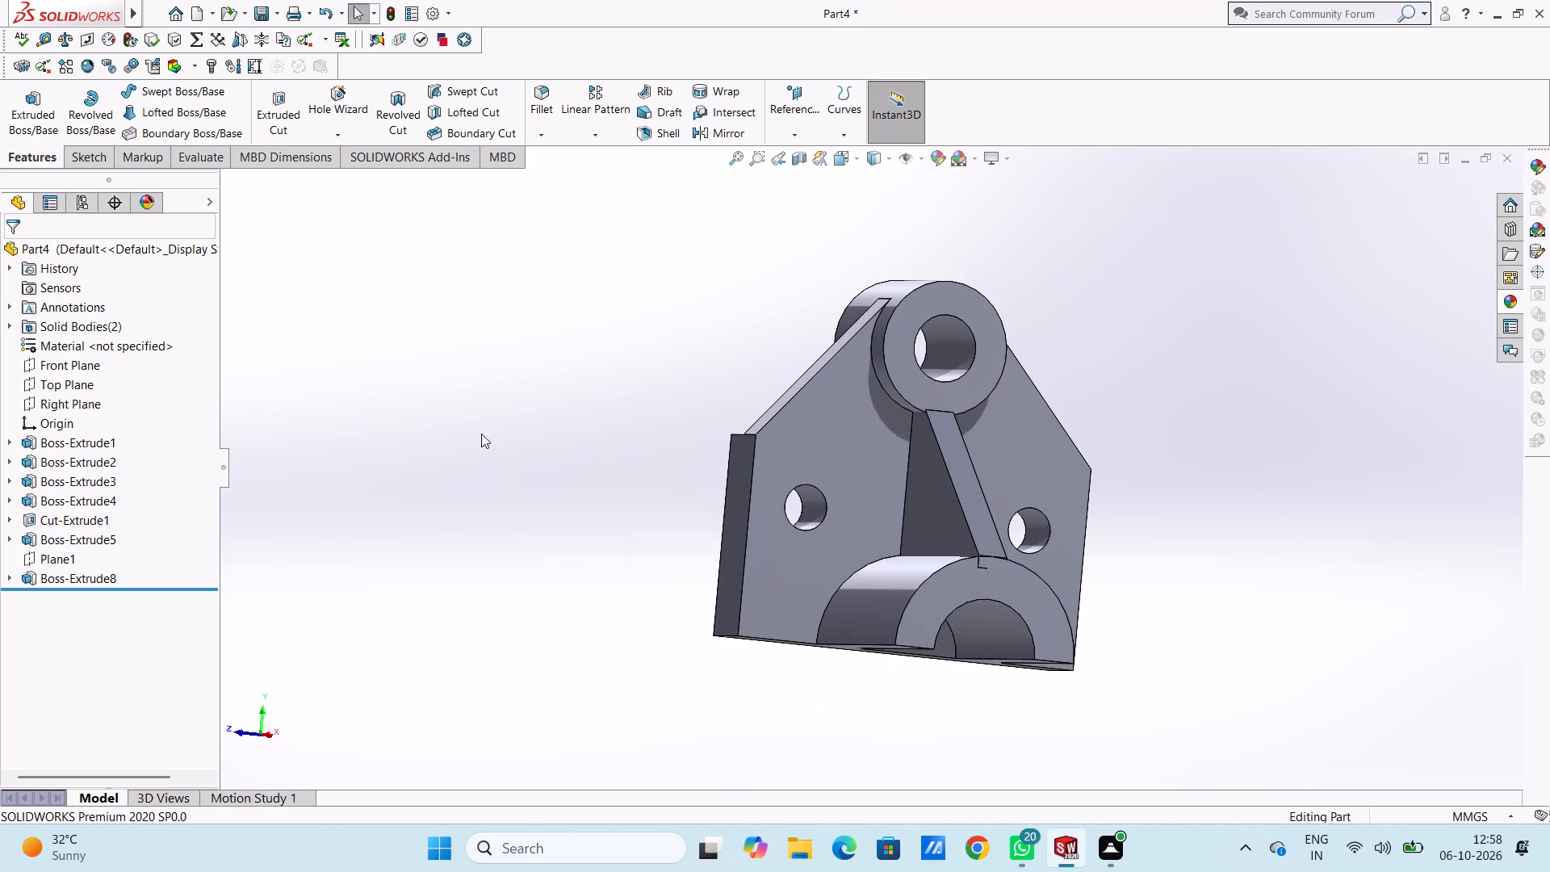
{"action": "middle_click_drag", "start_coordinate": [482, 448], "coordinate": [568, 527]}
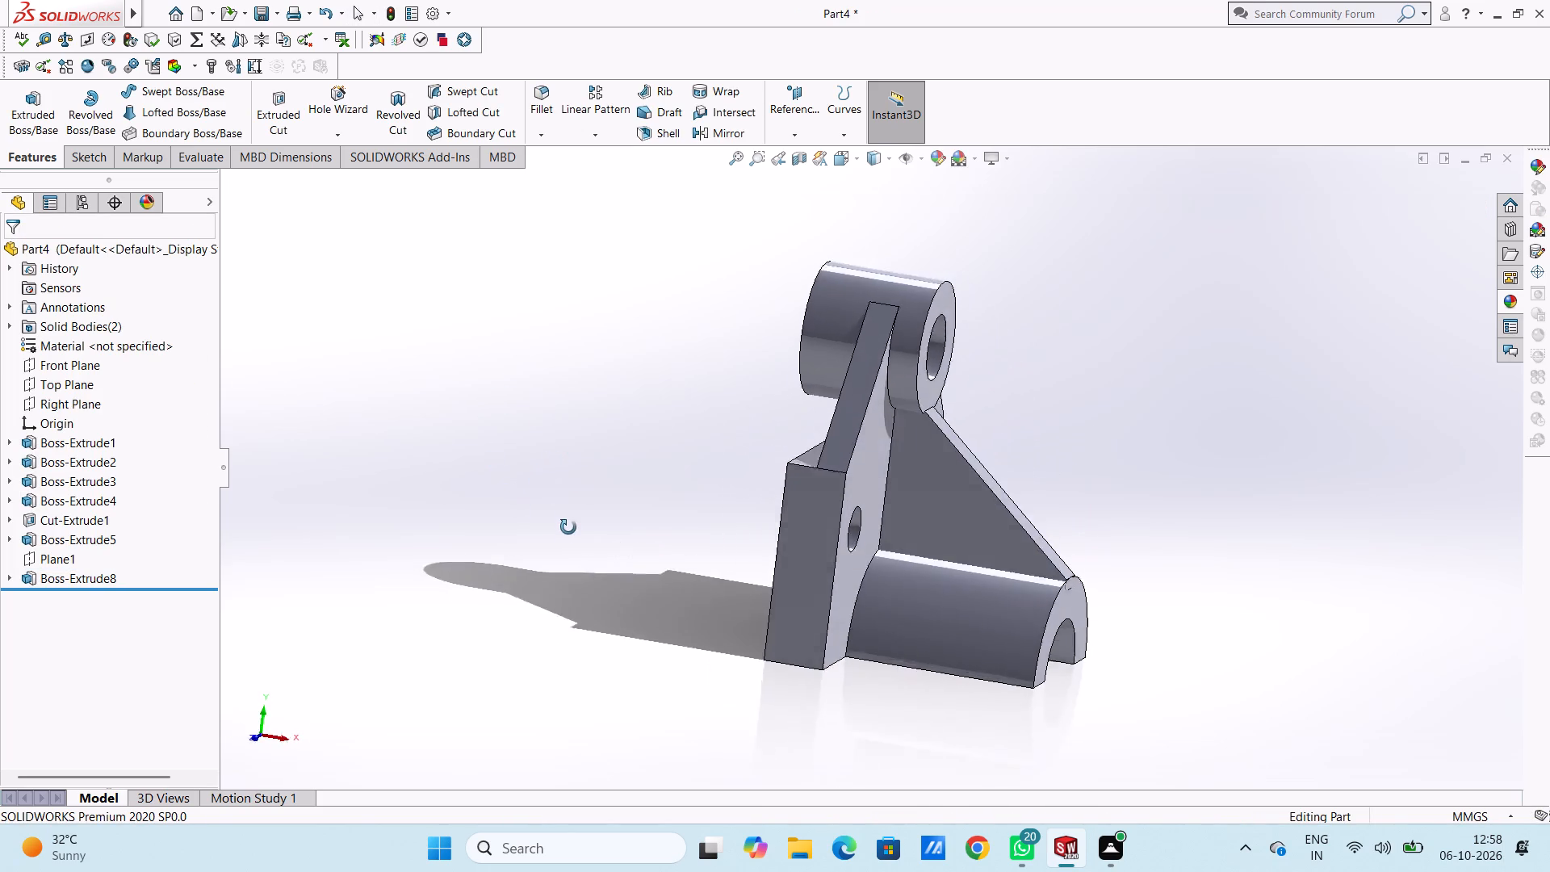
{"action": "middle_click_drag", "start_coordinate": [568, 527], "coordinate": [474, 548]}
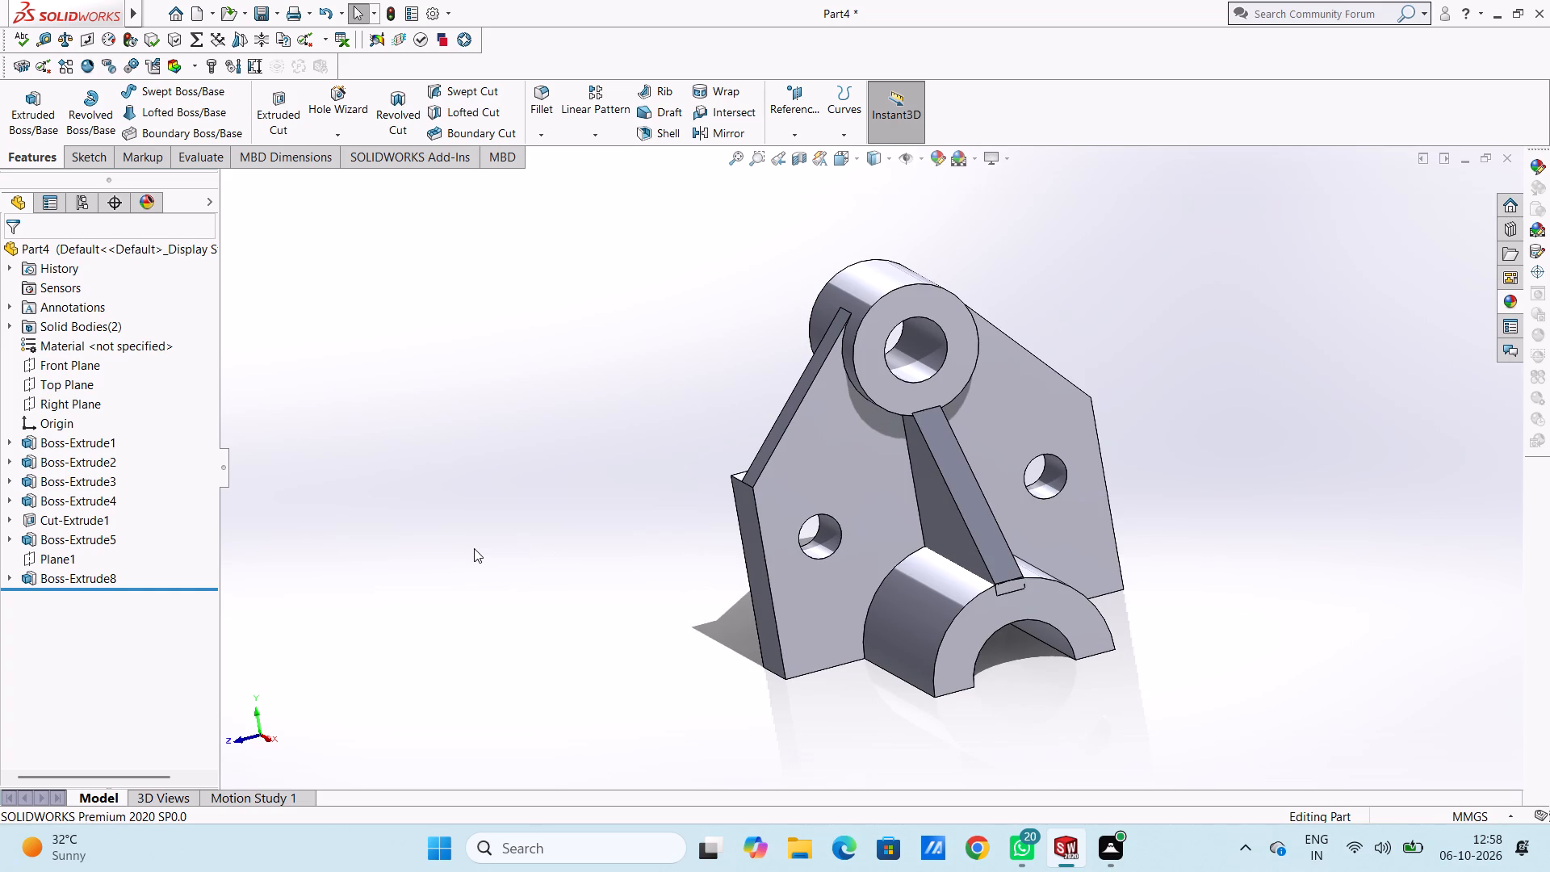
{"action": "key", "text": "ctrl+4"}
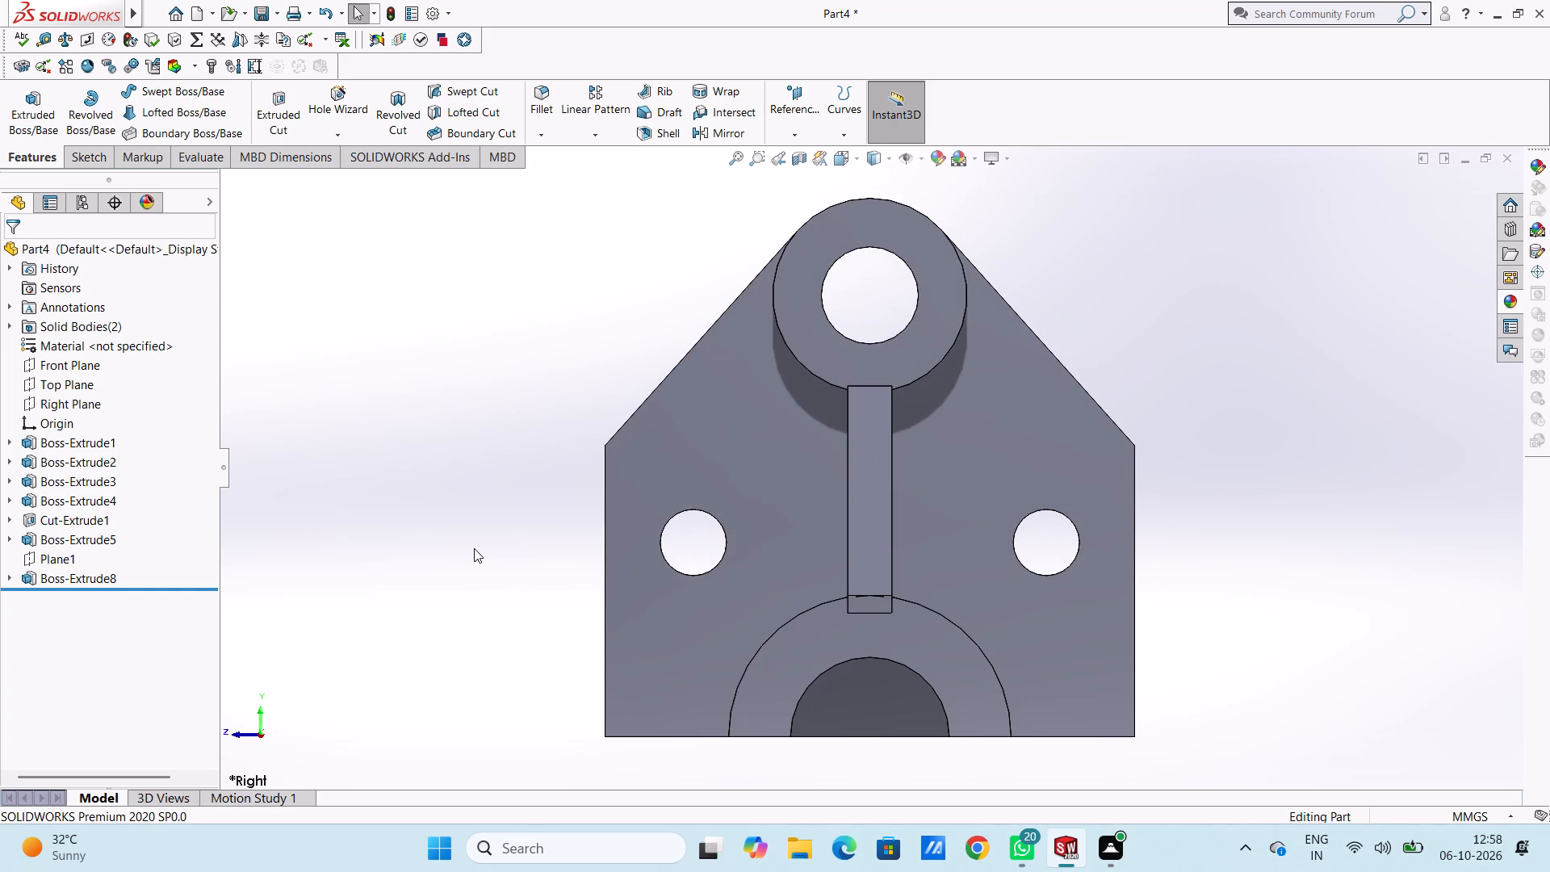
{"action": "scroll", "coordinate": [474, 548], "scroll_direction": "up", "scroll_amount": 3}
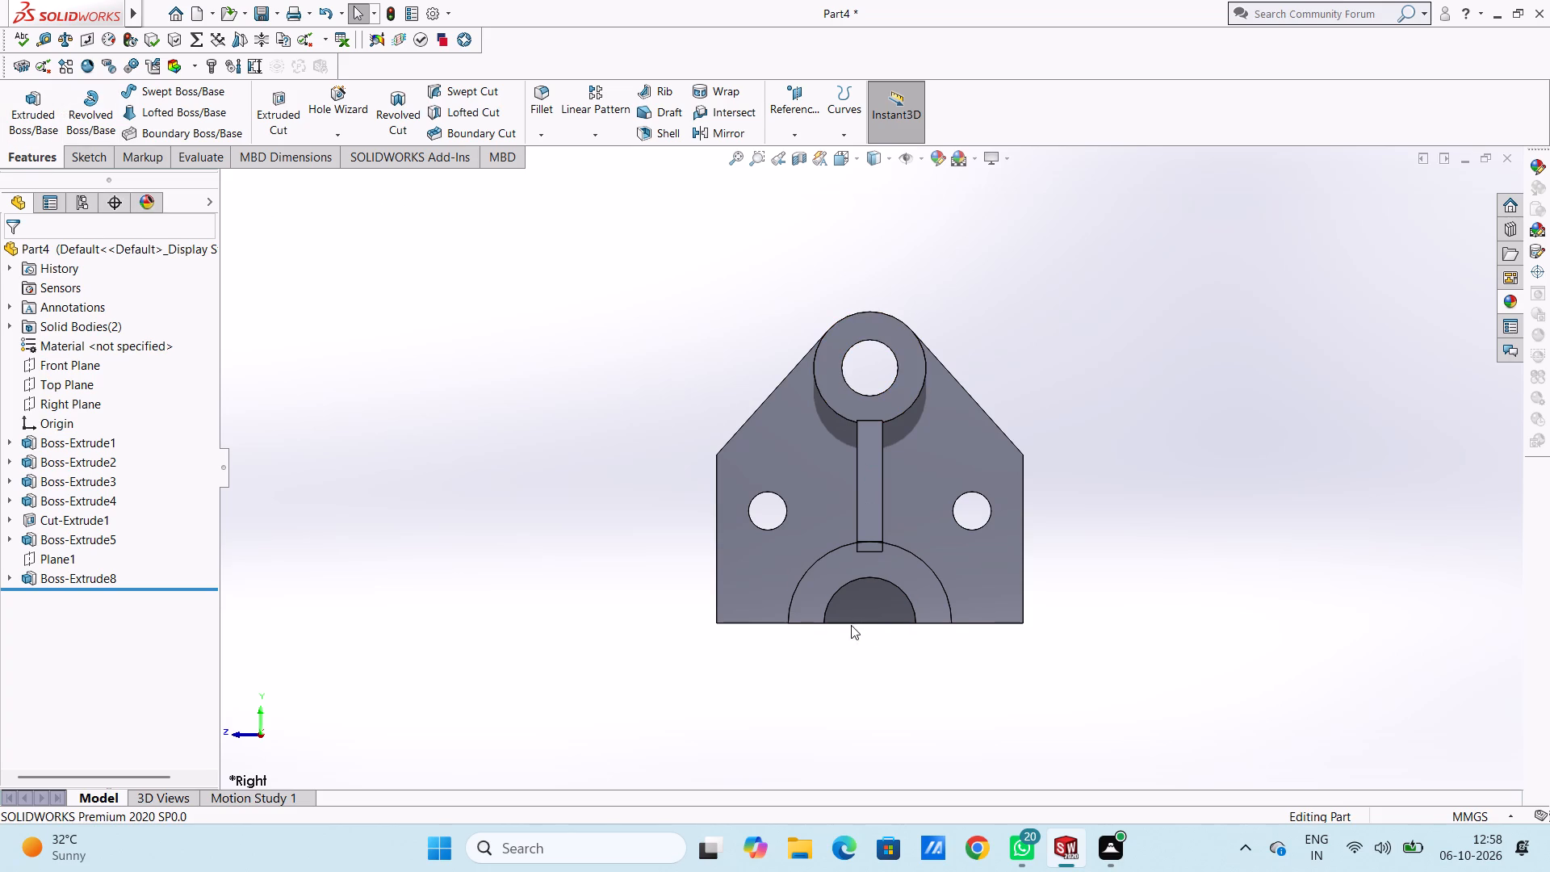
{"action": "left_click", "coordinate": [834, 567]}
{"action": "left_click", "coordinate": [902, 519]}
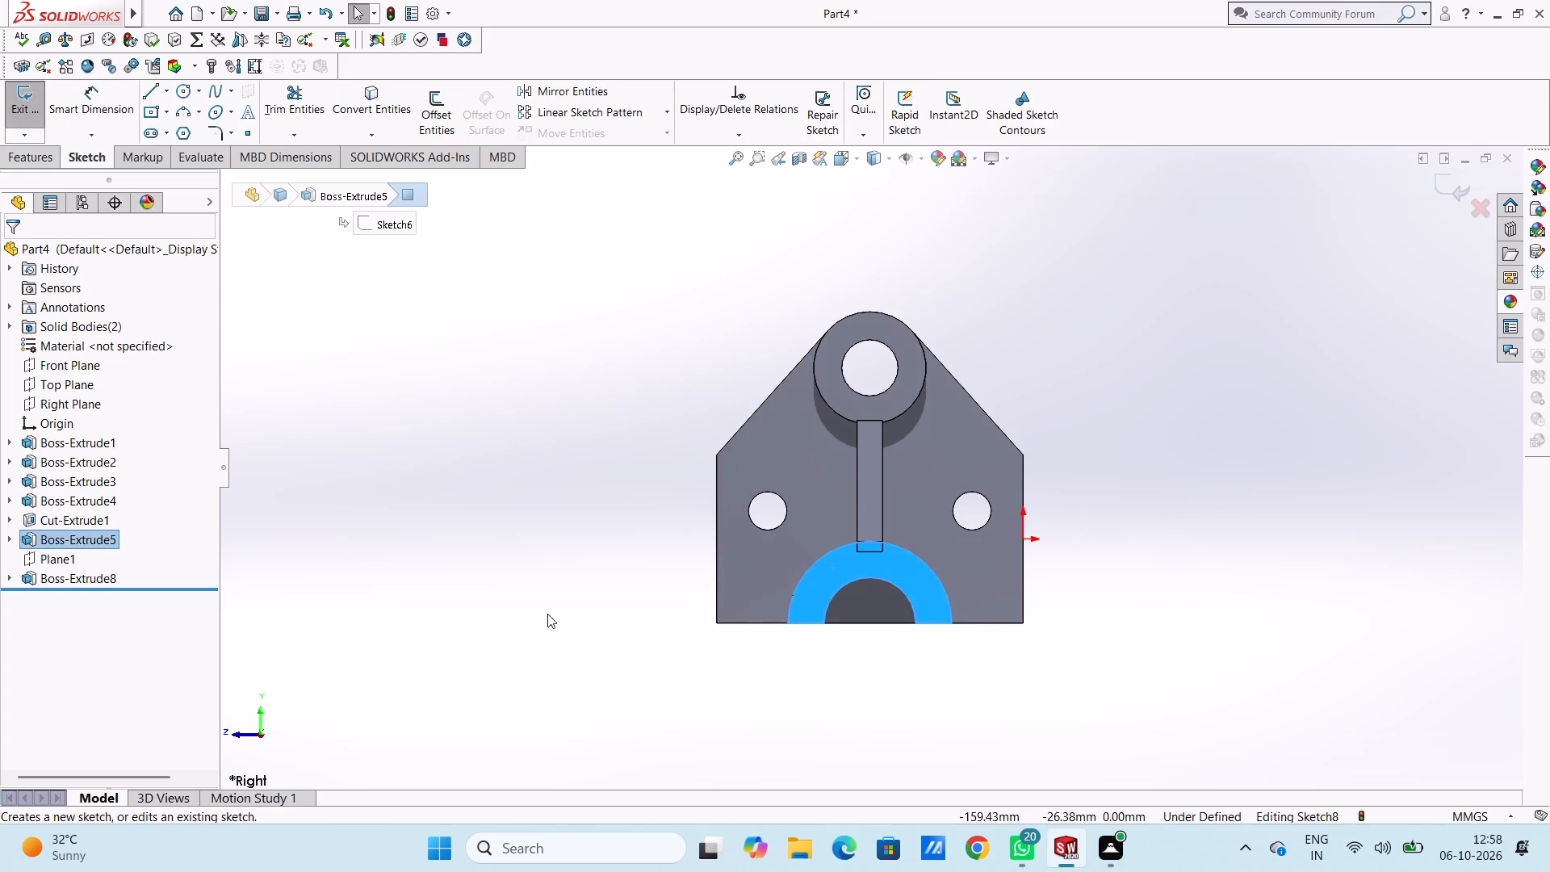
{"action": "left_click", "coordinate": [536, 614]}
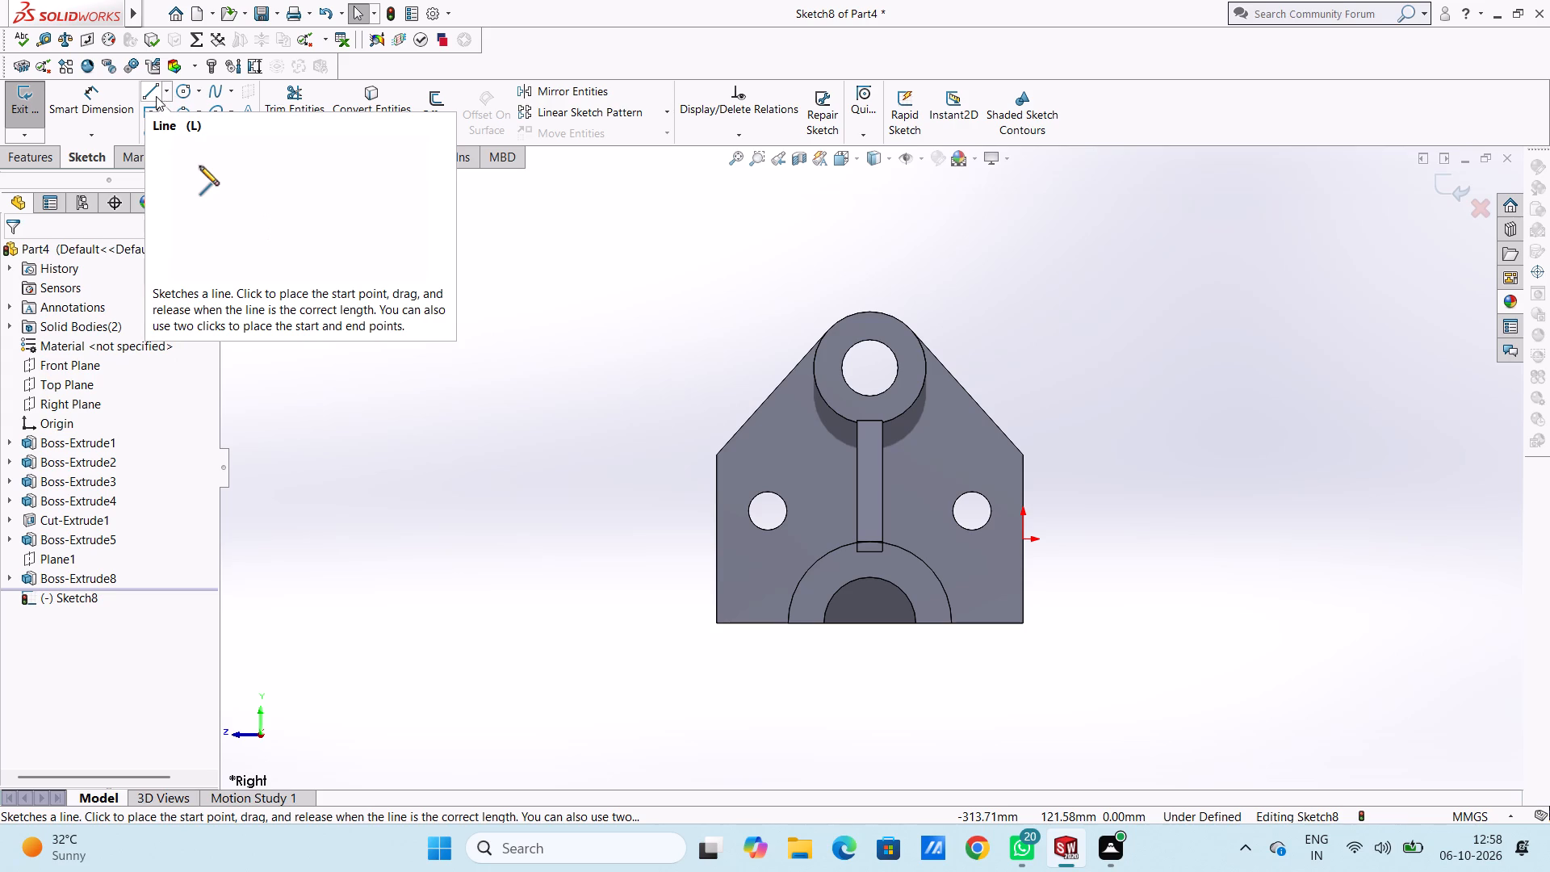
Trace the boss's outer and inner edges with three-point arcs of 32 mm and 18 mm radius.
{"action": "left_click", "coordinate": [178, 113]}
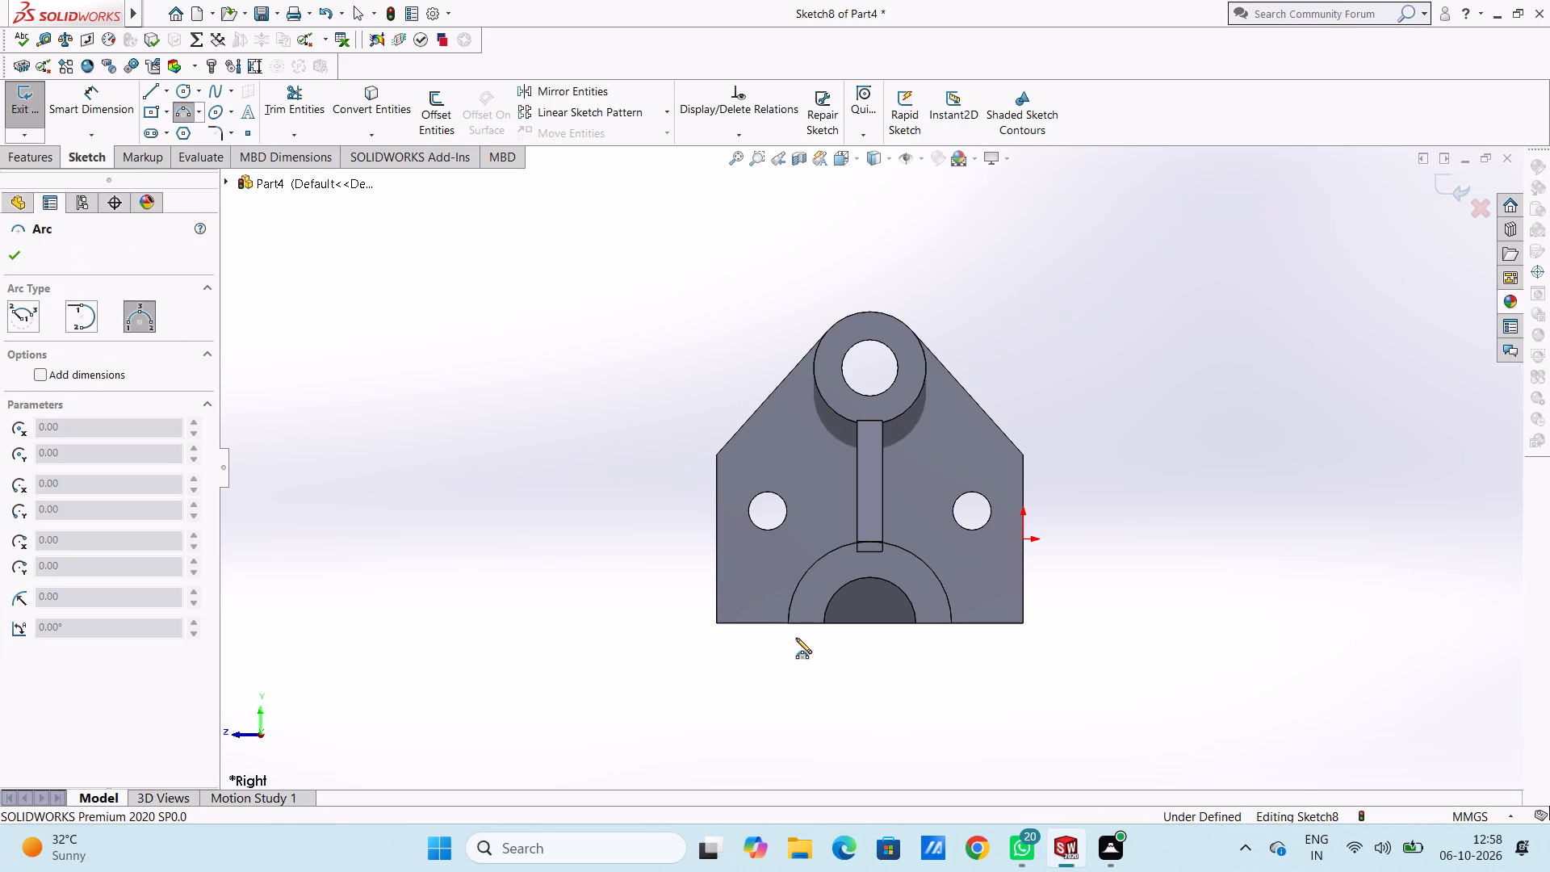
{"action": "left_click", "coordinate": [787, 624]}
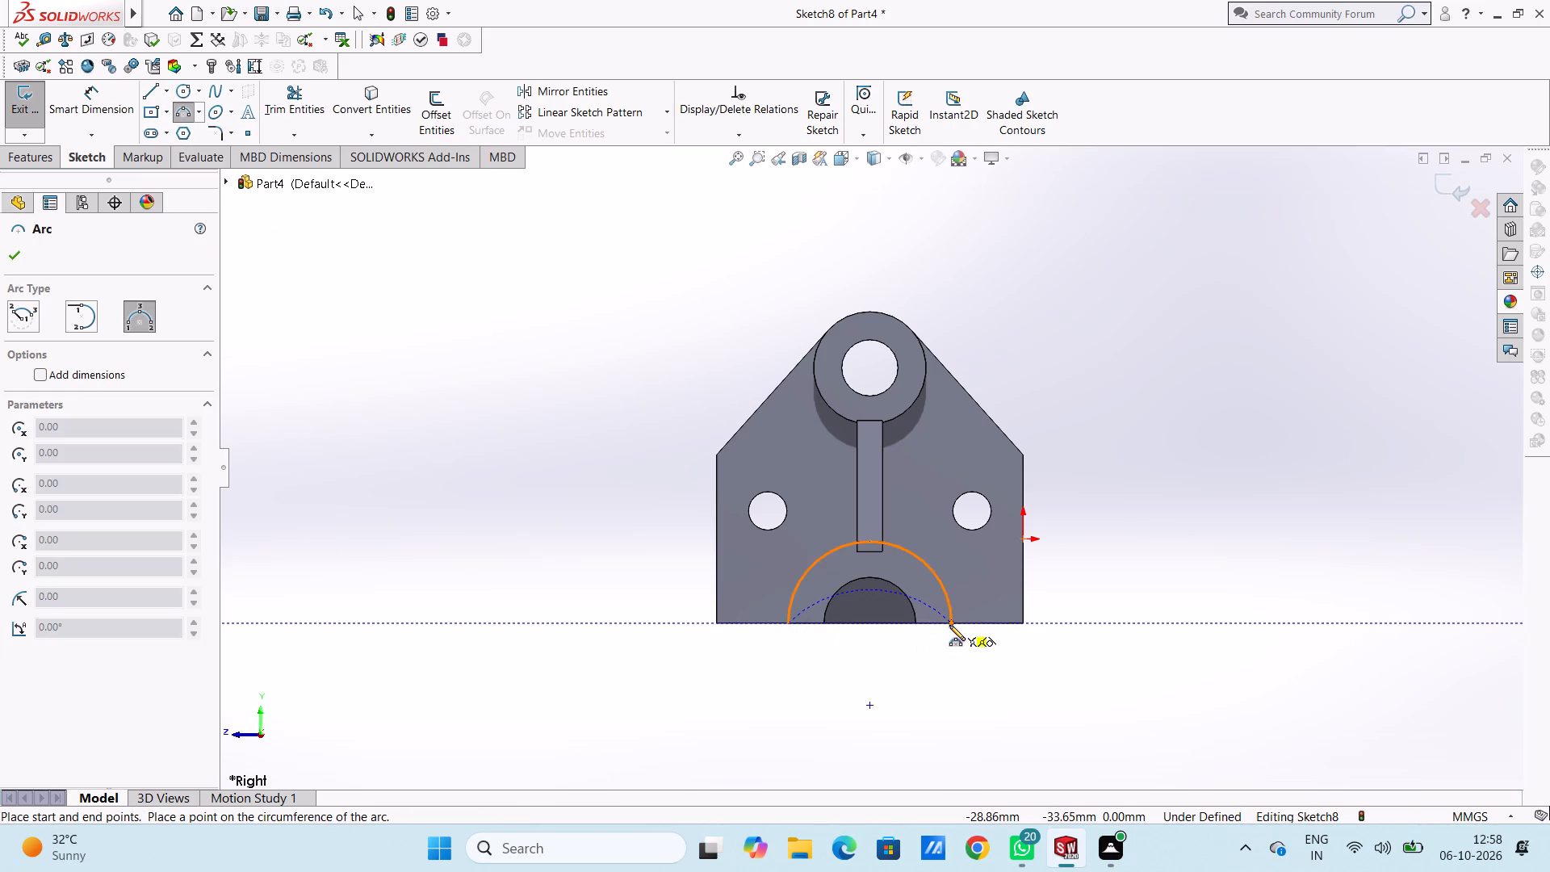
{"action": "left_click", "coordinate": [949, 625]}
{"action": "left_click", "coordinate": [940, 576]}
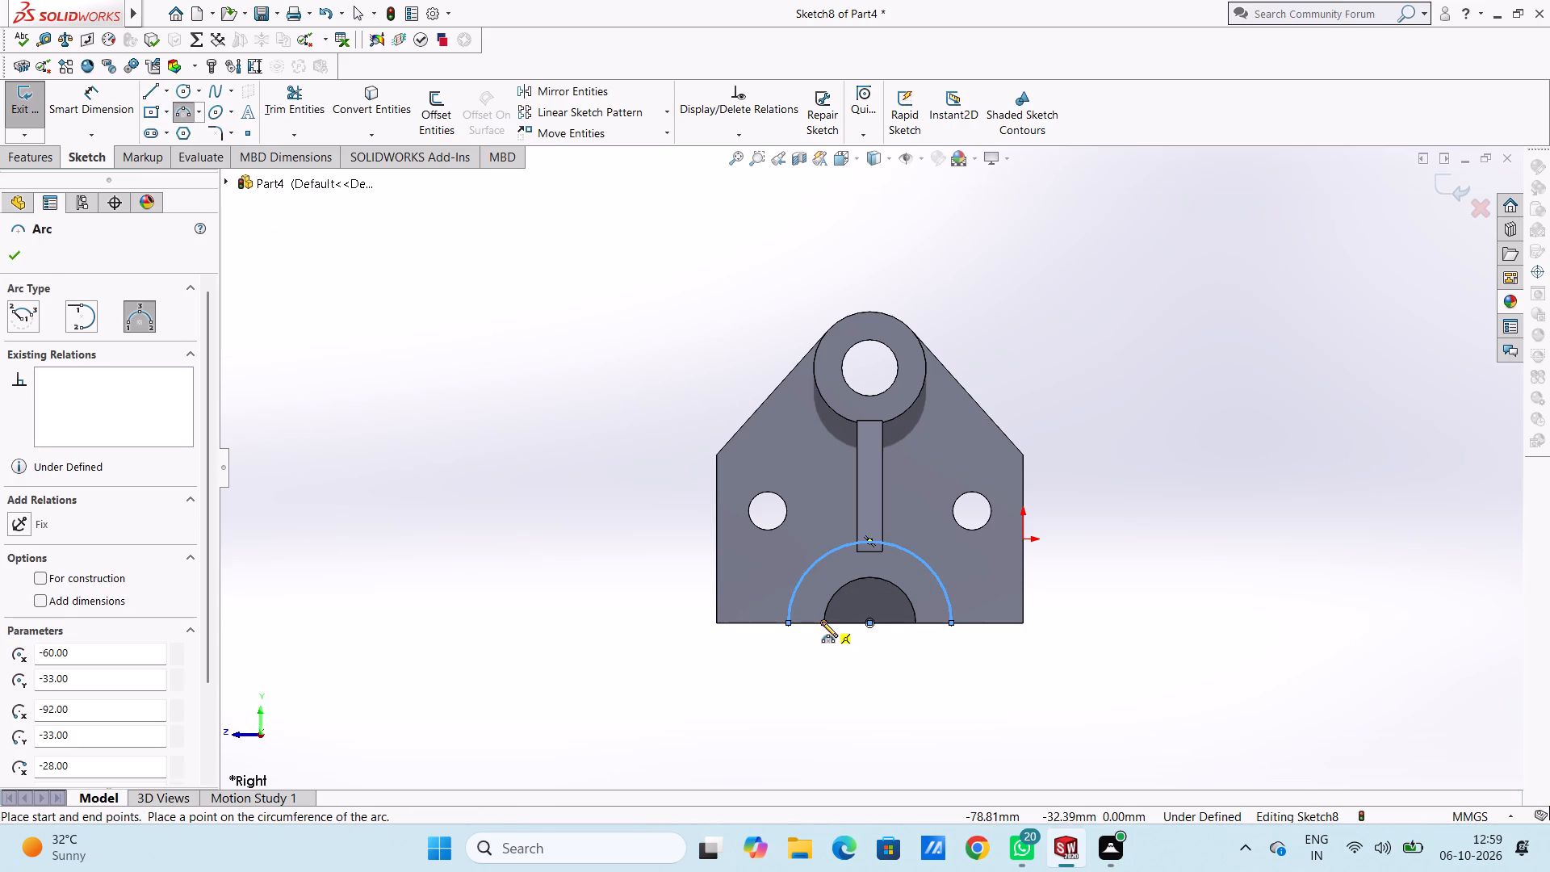
{"action": "left_click", "coordinate": [822, 621]}
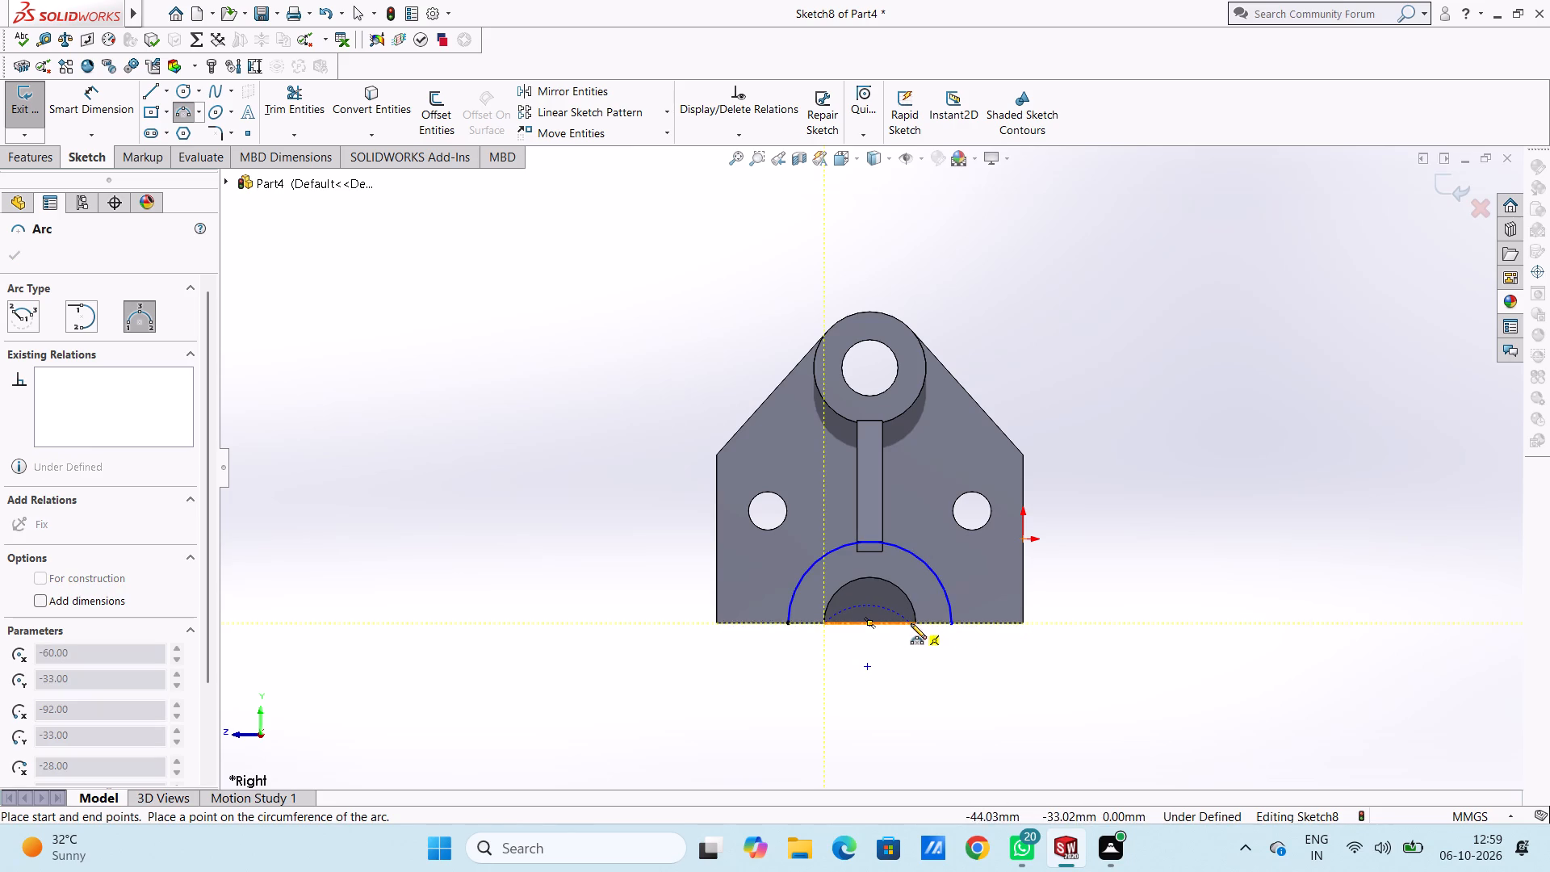
{"action": "left_click", "coordinate": [913, 624]}
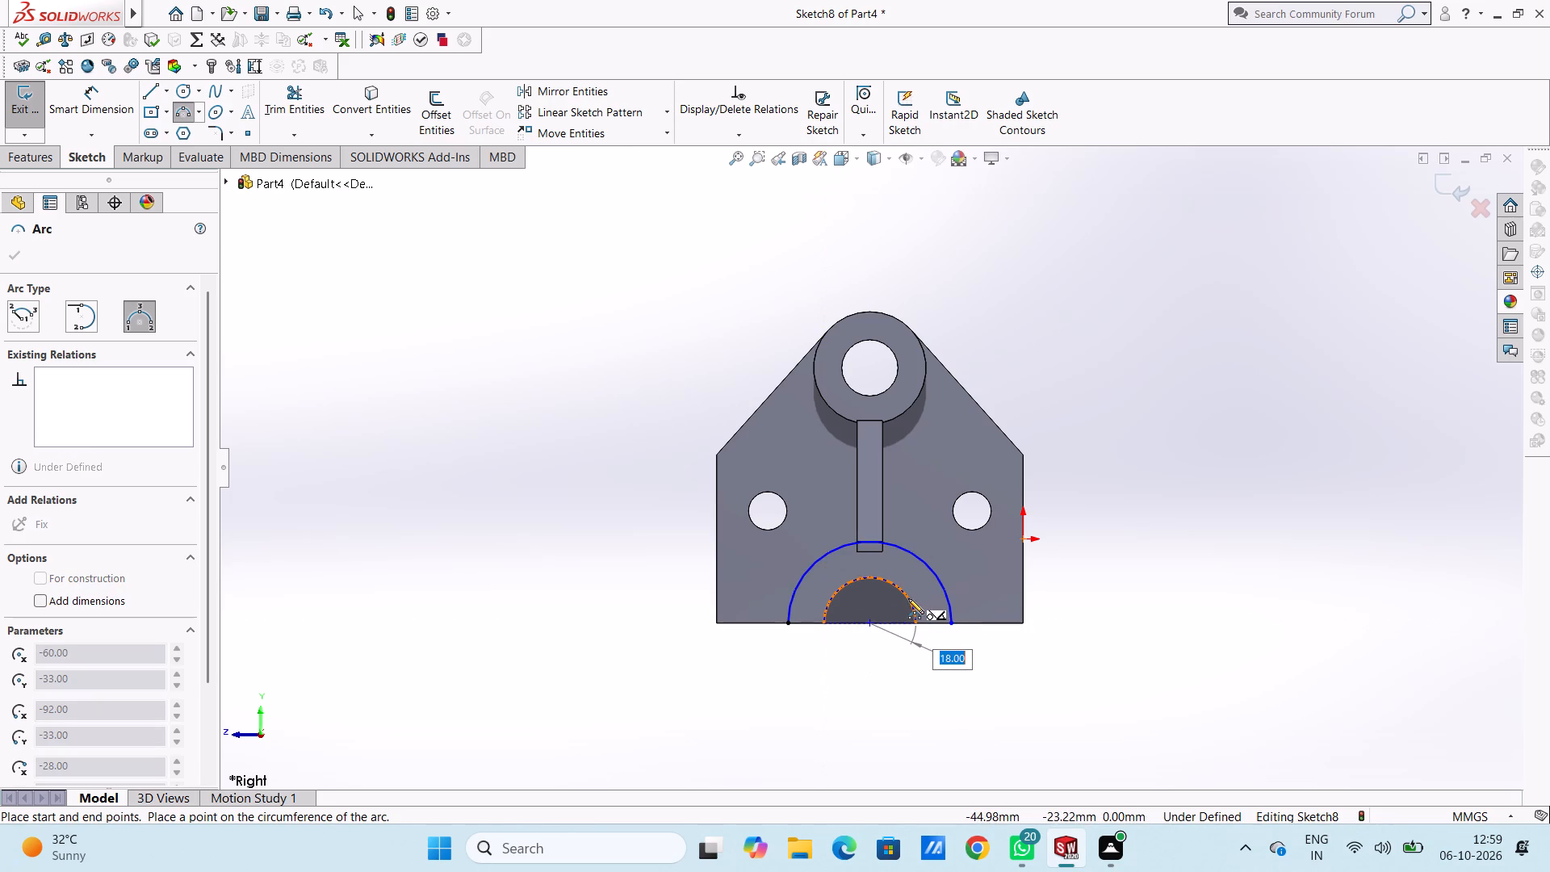
{"action": "left_click", "coordinate": [908, 598]}
{"action": "left_click", "coordinate": [19, 259]}
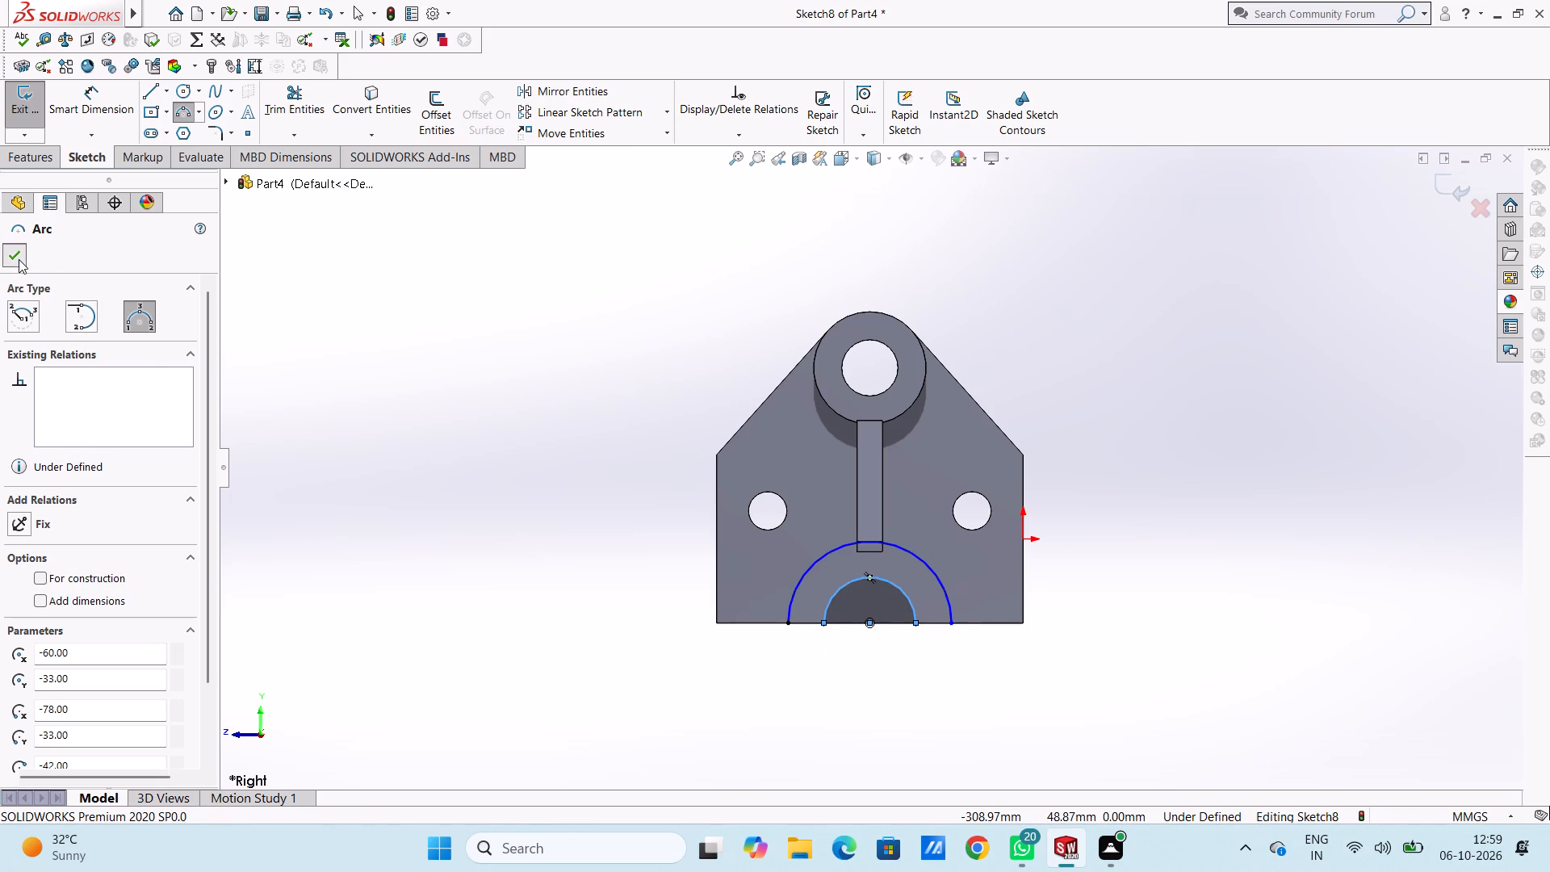
Close the half-ring profile with two 14 mm horizontal lines joining the arc ends along the block's bottom edge.
{"action": "left_click", "coordinate": [152, 98]}
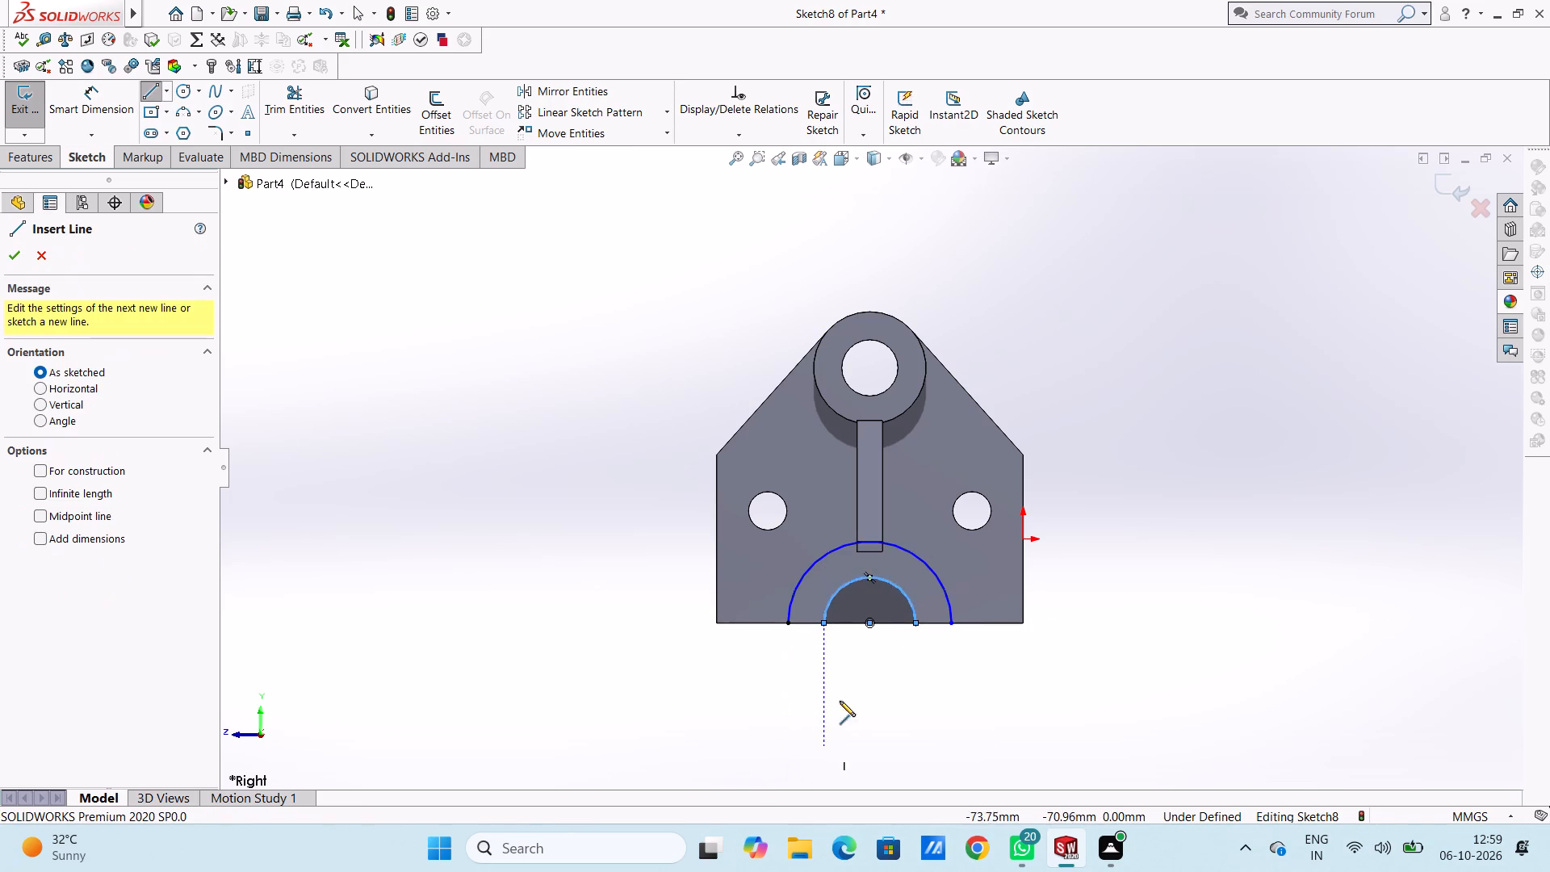
{"action": "left_click", "coordinate": [788, 626]}
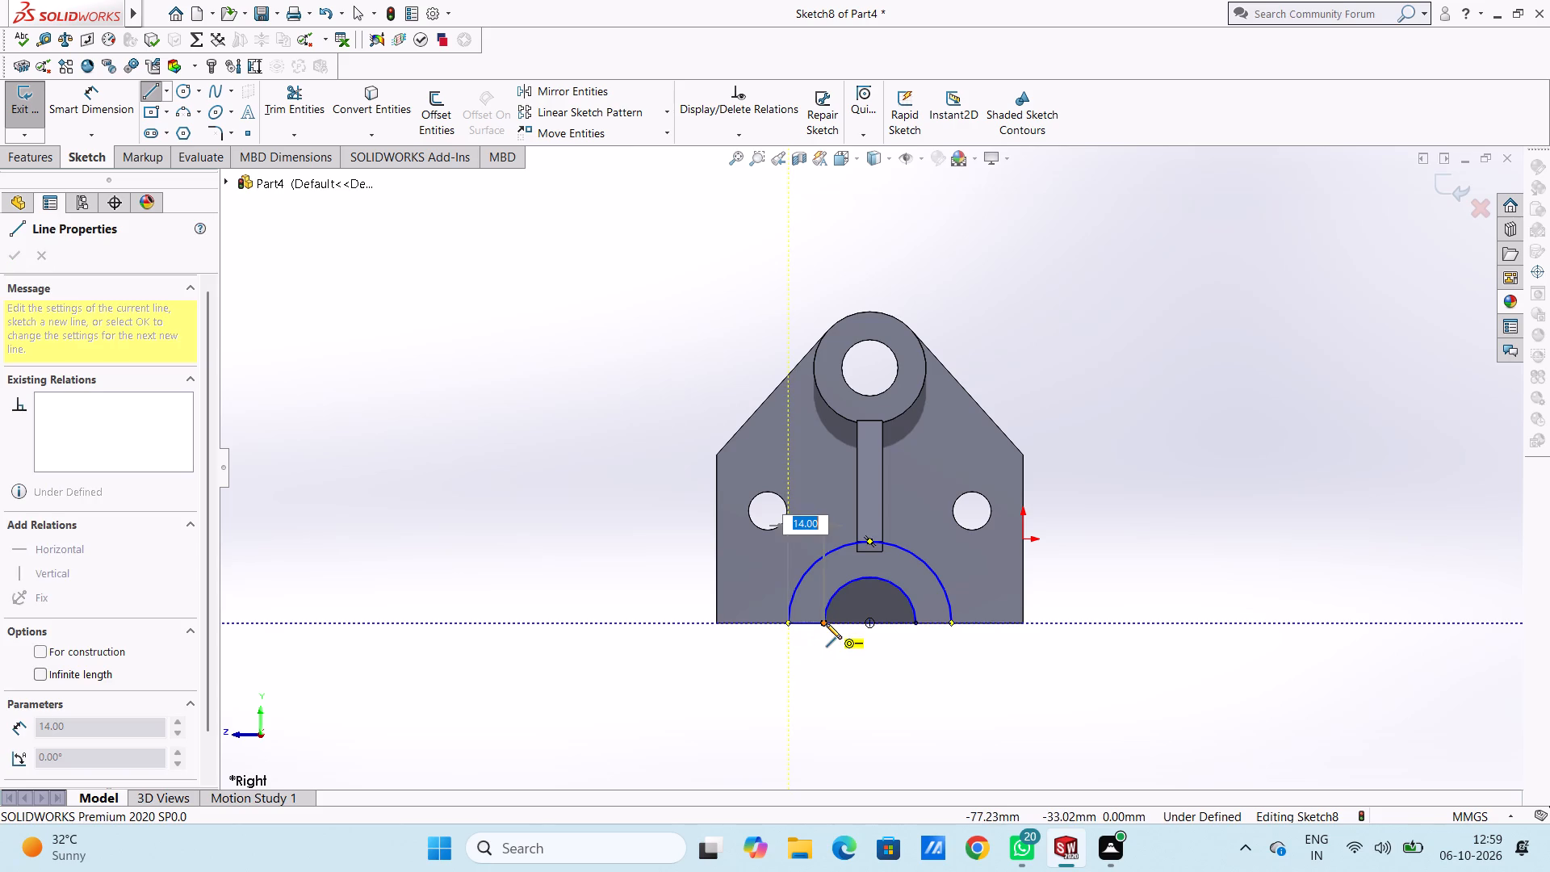
{"action": "left_click", "coordinate": [826, 623]}
{"action": "left_click", "coordinate": [919, 626]}
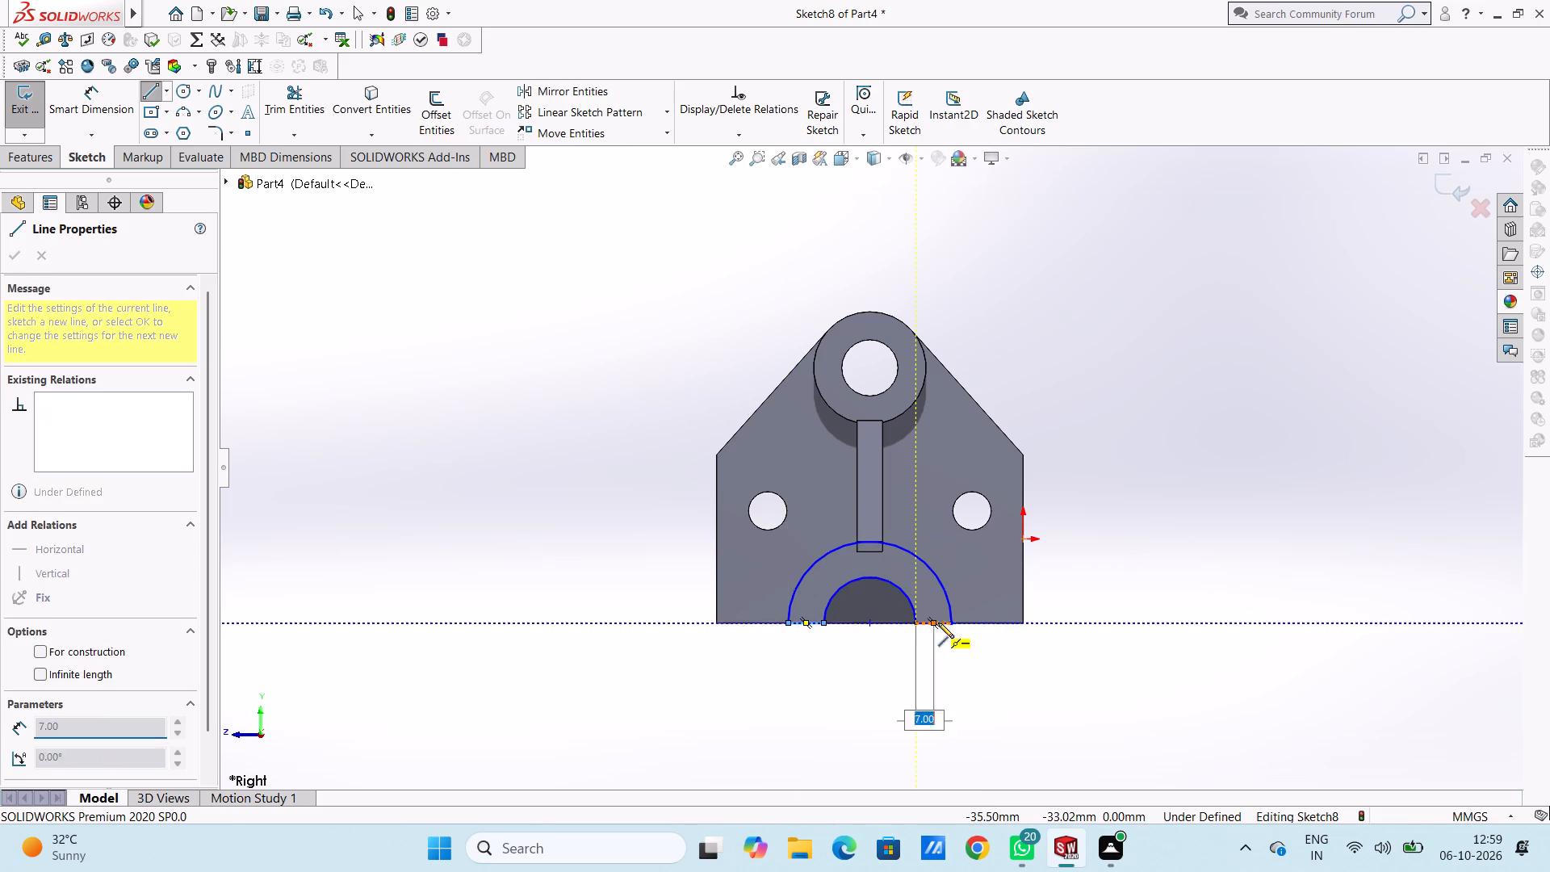
{"action": "left_click", "coordinate": [948, 623]}
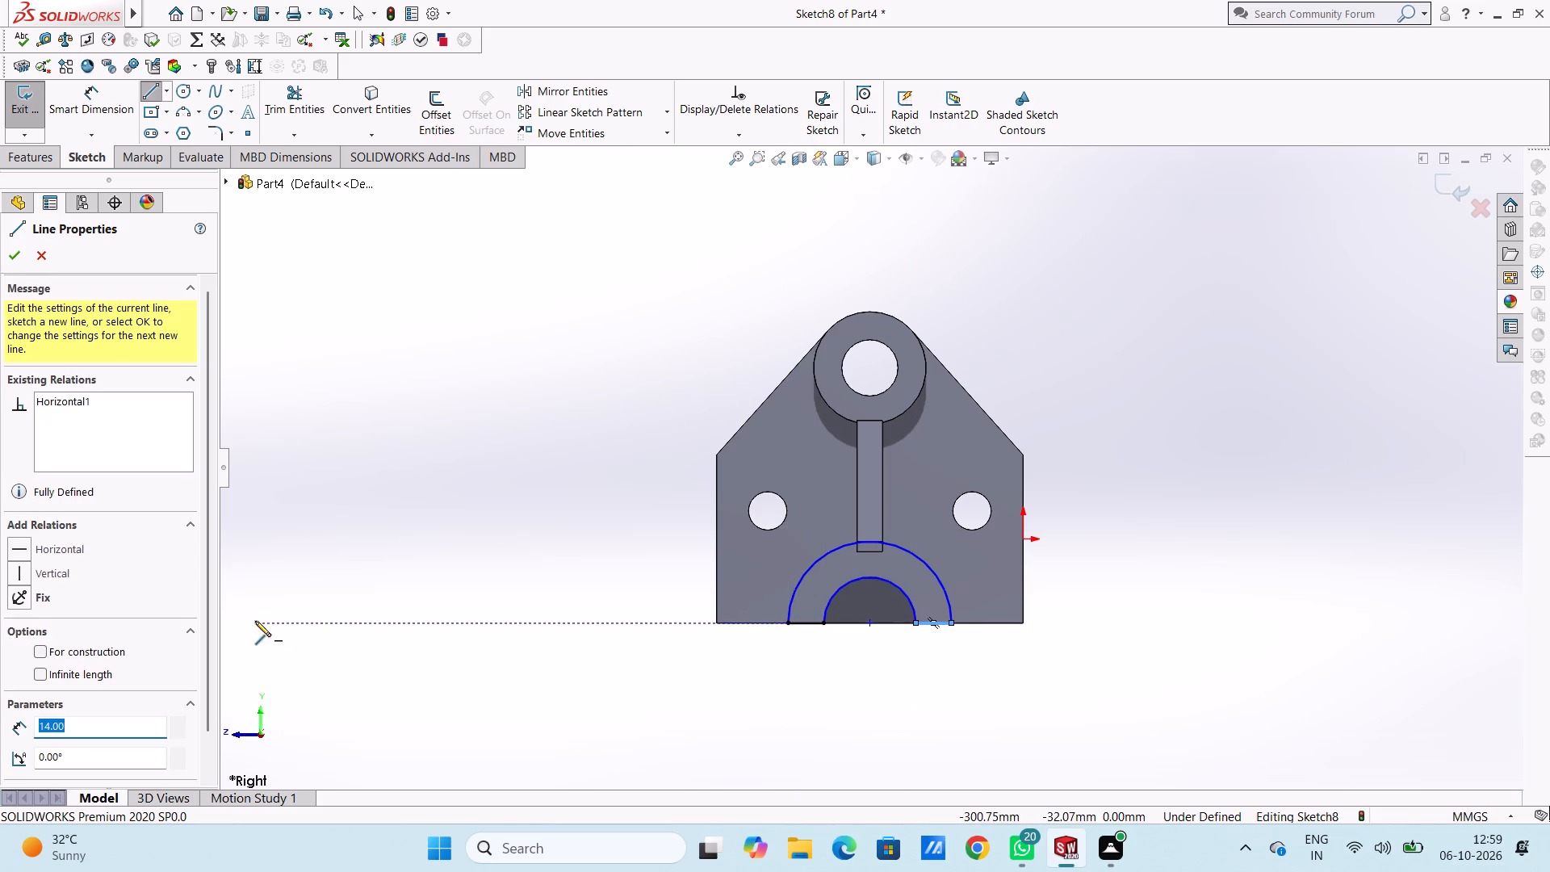
{"action": "left_click", "coordinate": [20, 261]}
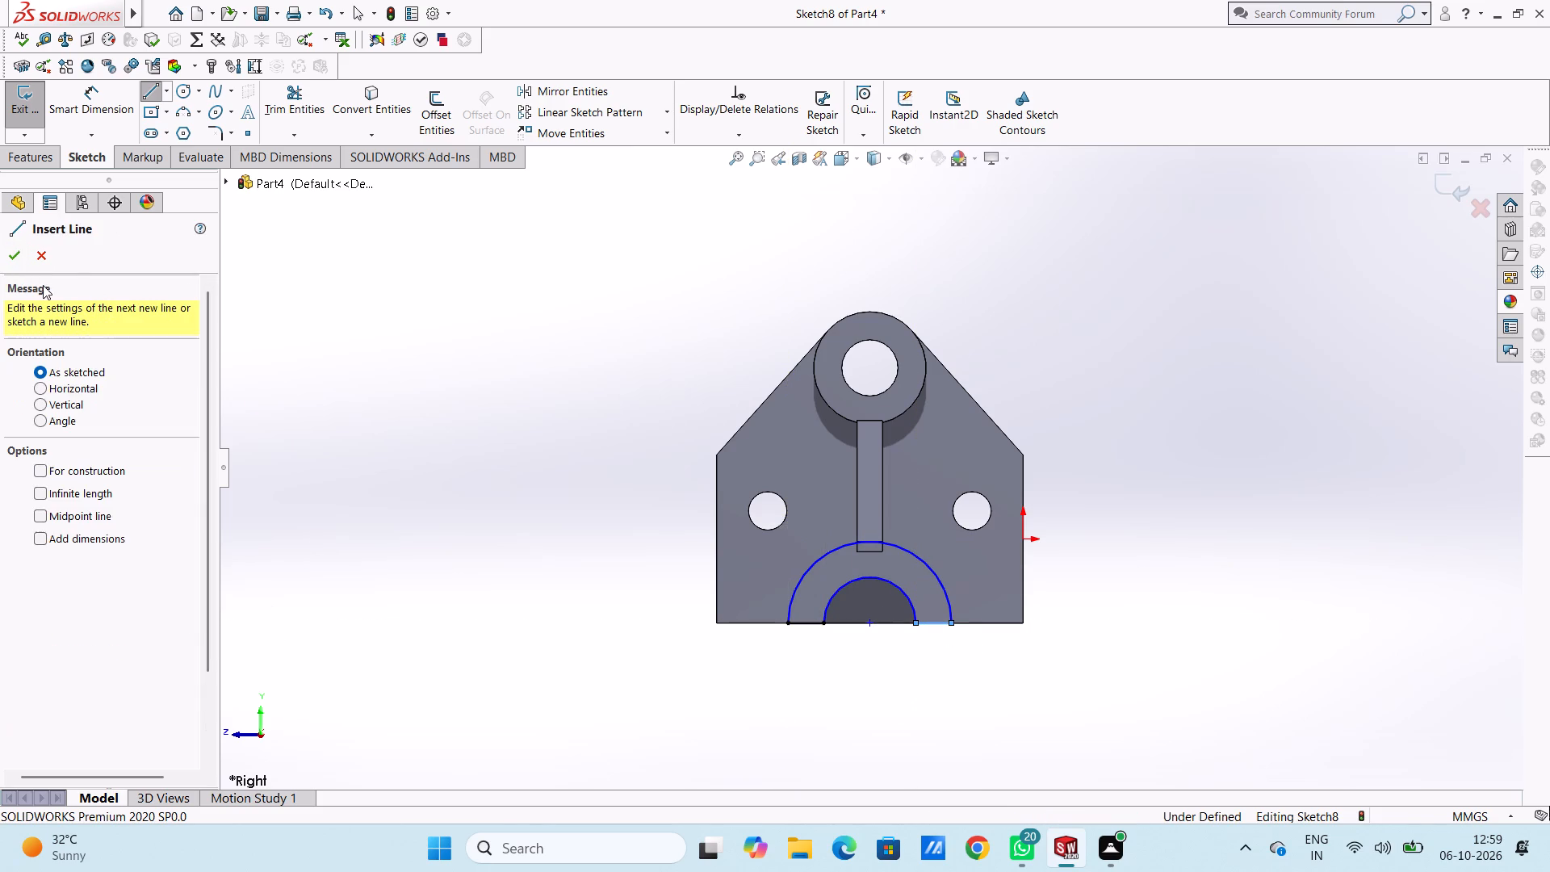
{"action": "left_click", "coordinate": [638, 546]}
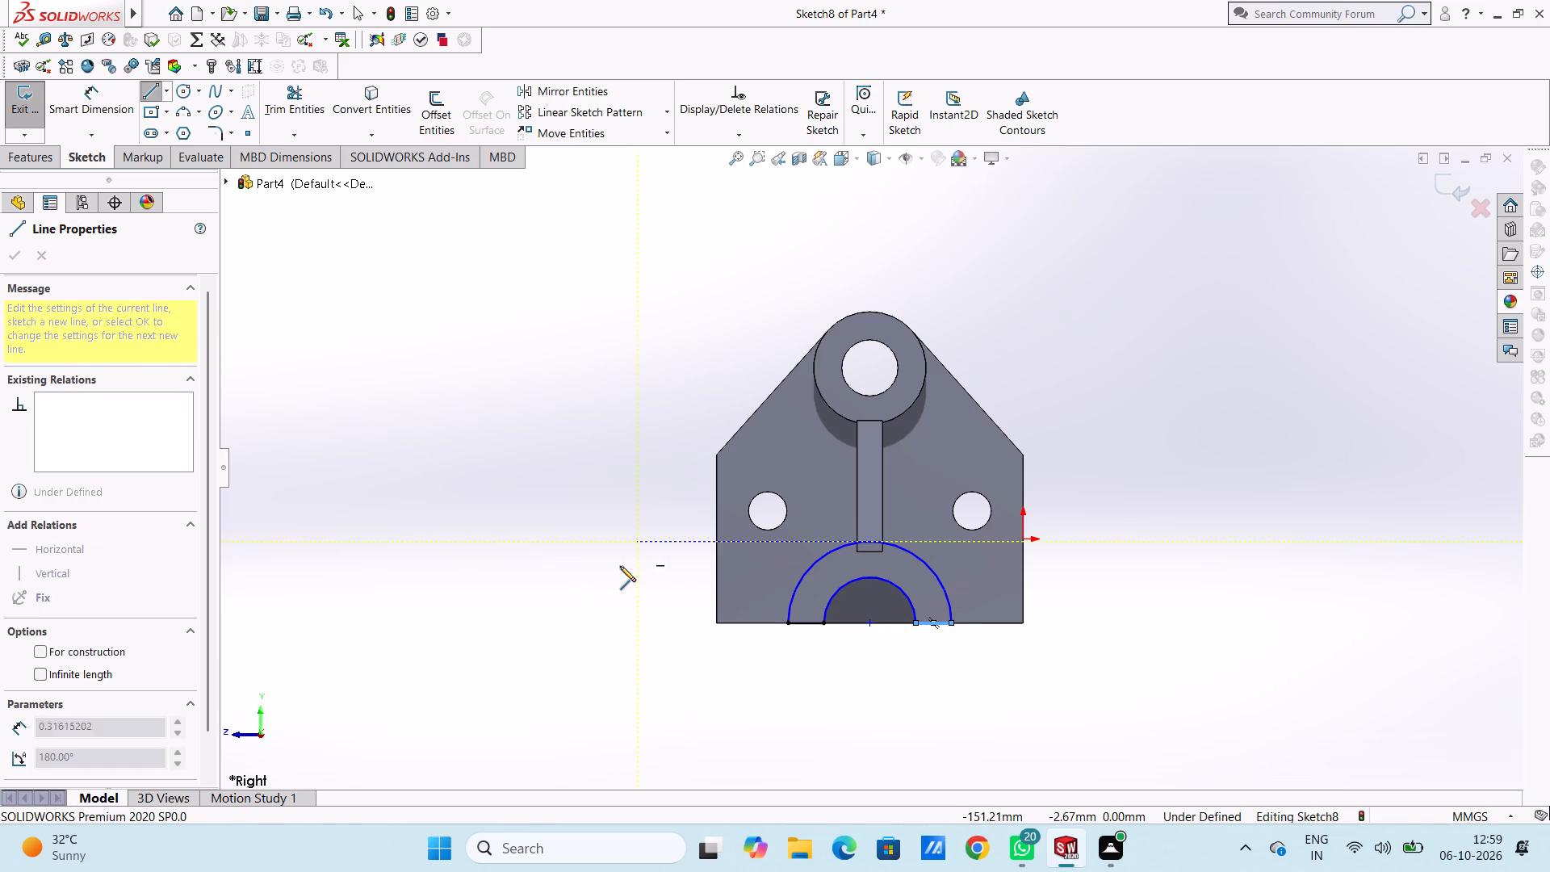
{"action": "key", "text": "Escape"}
{"action": "key", "text": "Escape"}
{"action": "key", "text": "Escape"}
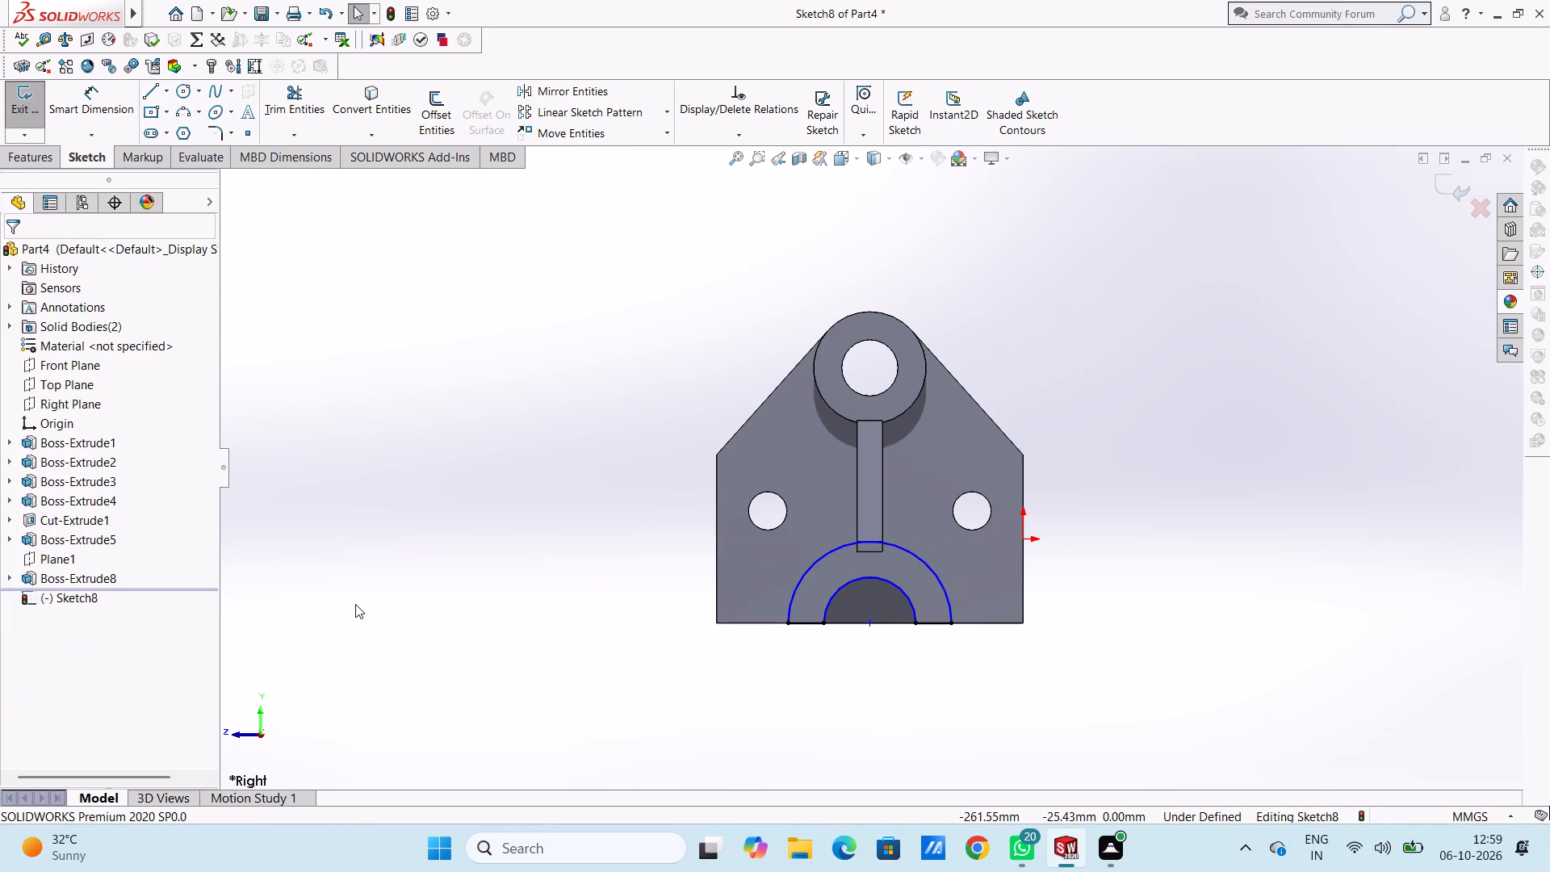
Dimension the half-ring profile's outer arc at 32 mm radius and its inner arc at 18 mm radius.
{"action": "scroll", "coordinate": [365, 609], "scroll_direction": "up", "scroll_amount": 1}
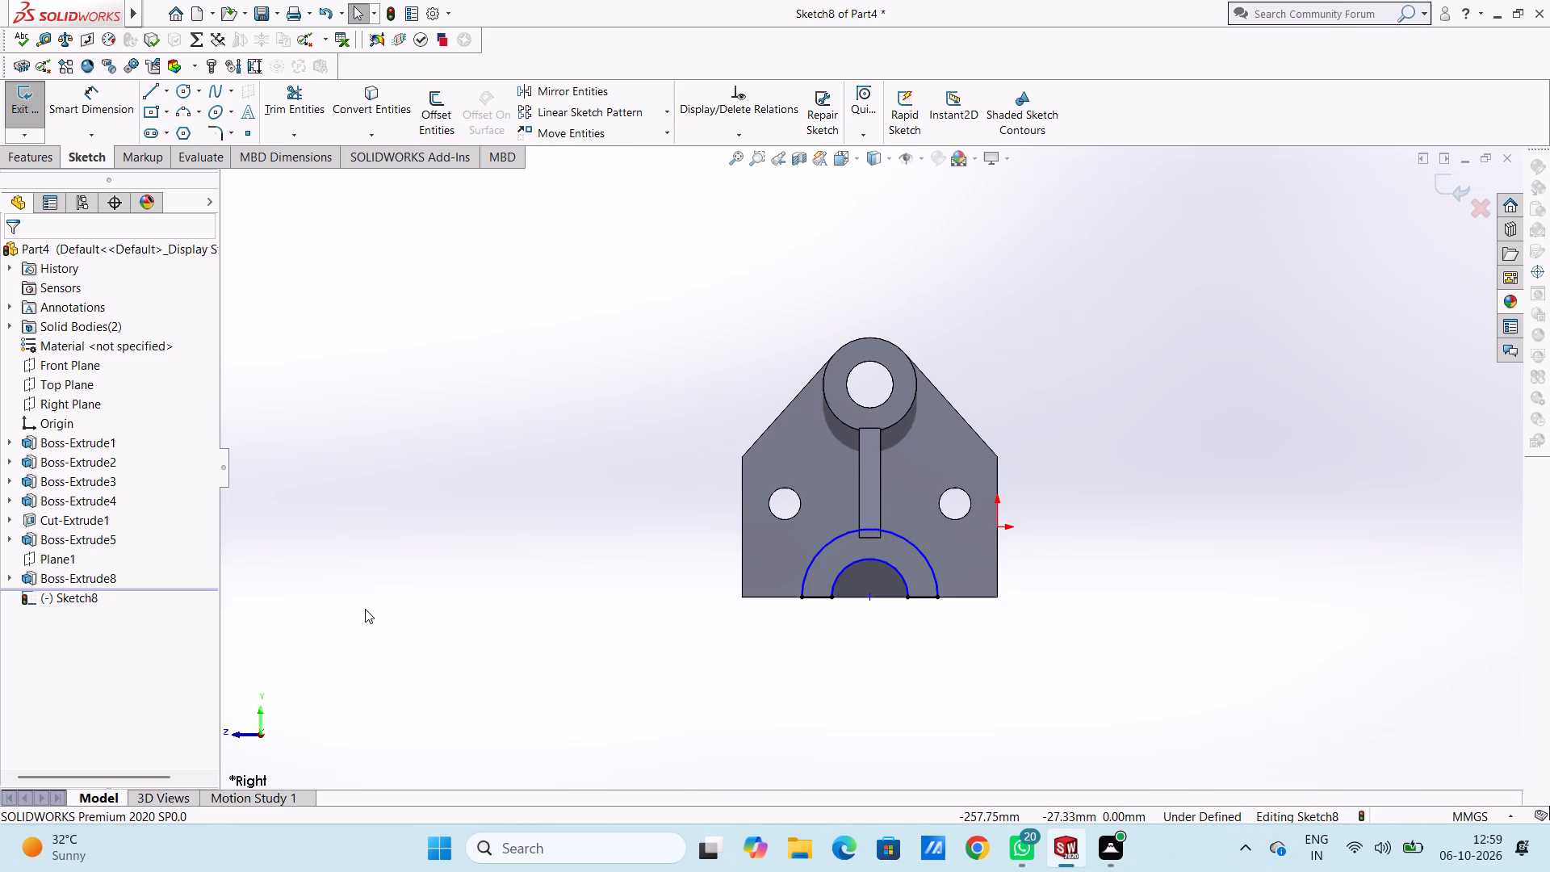
{"action": "scroll", "coordinate": [1092, 536], "scroll_direction": "down", "scroll_amount": 1}
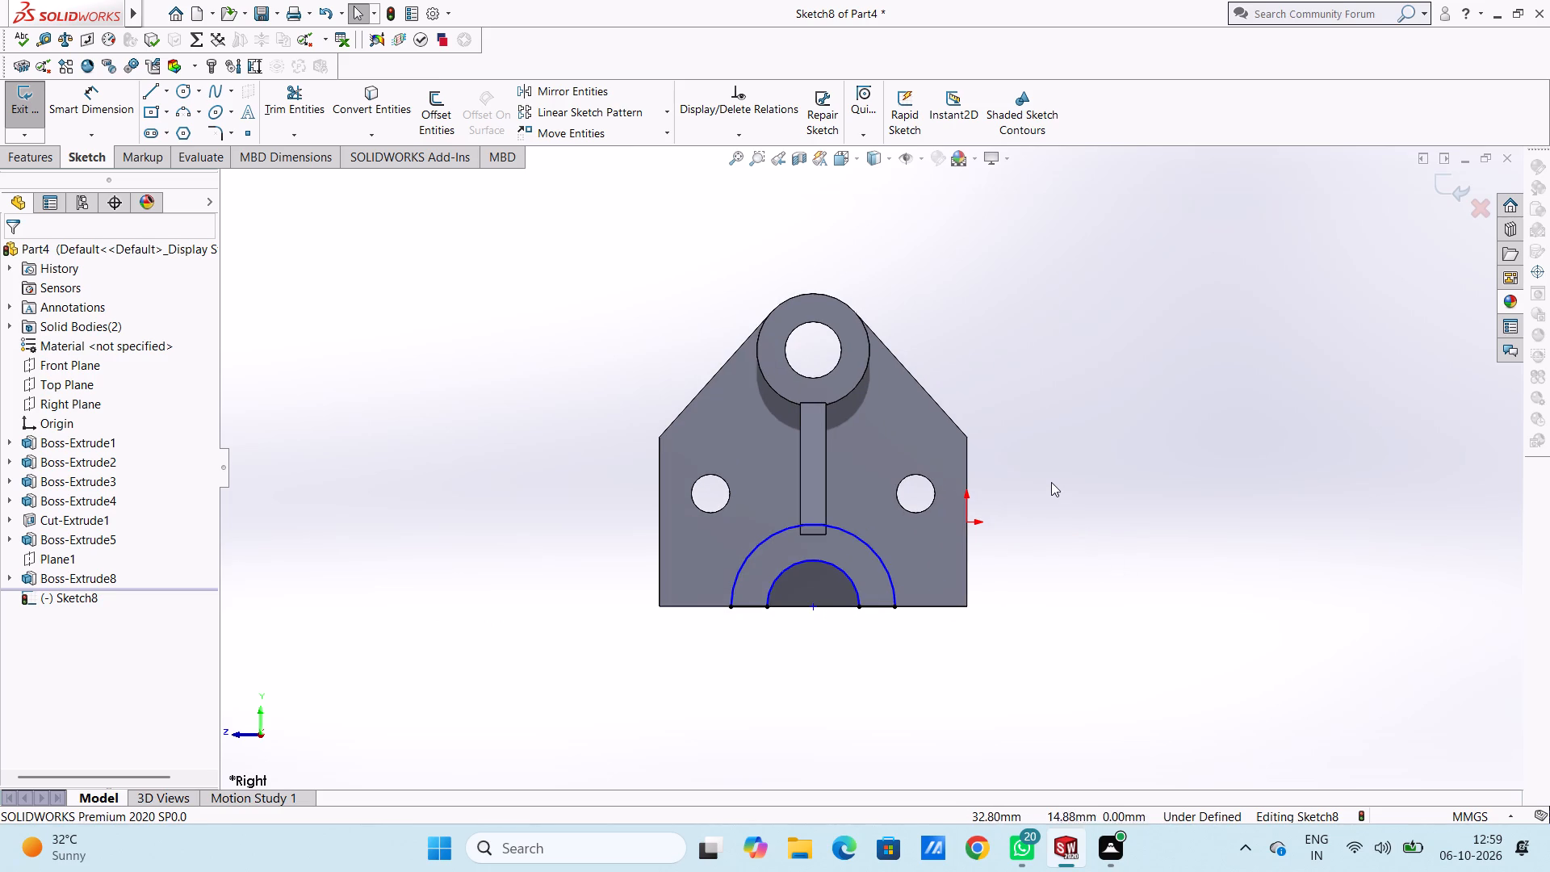
{"action": "scroll", "coordinate": [1052, 480], "scroll_direction": "up", "scroll_amount": 1}
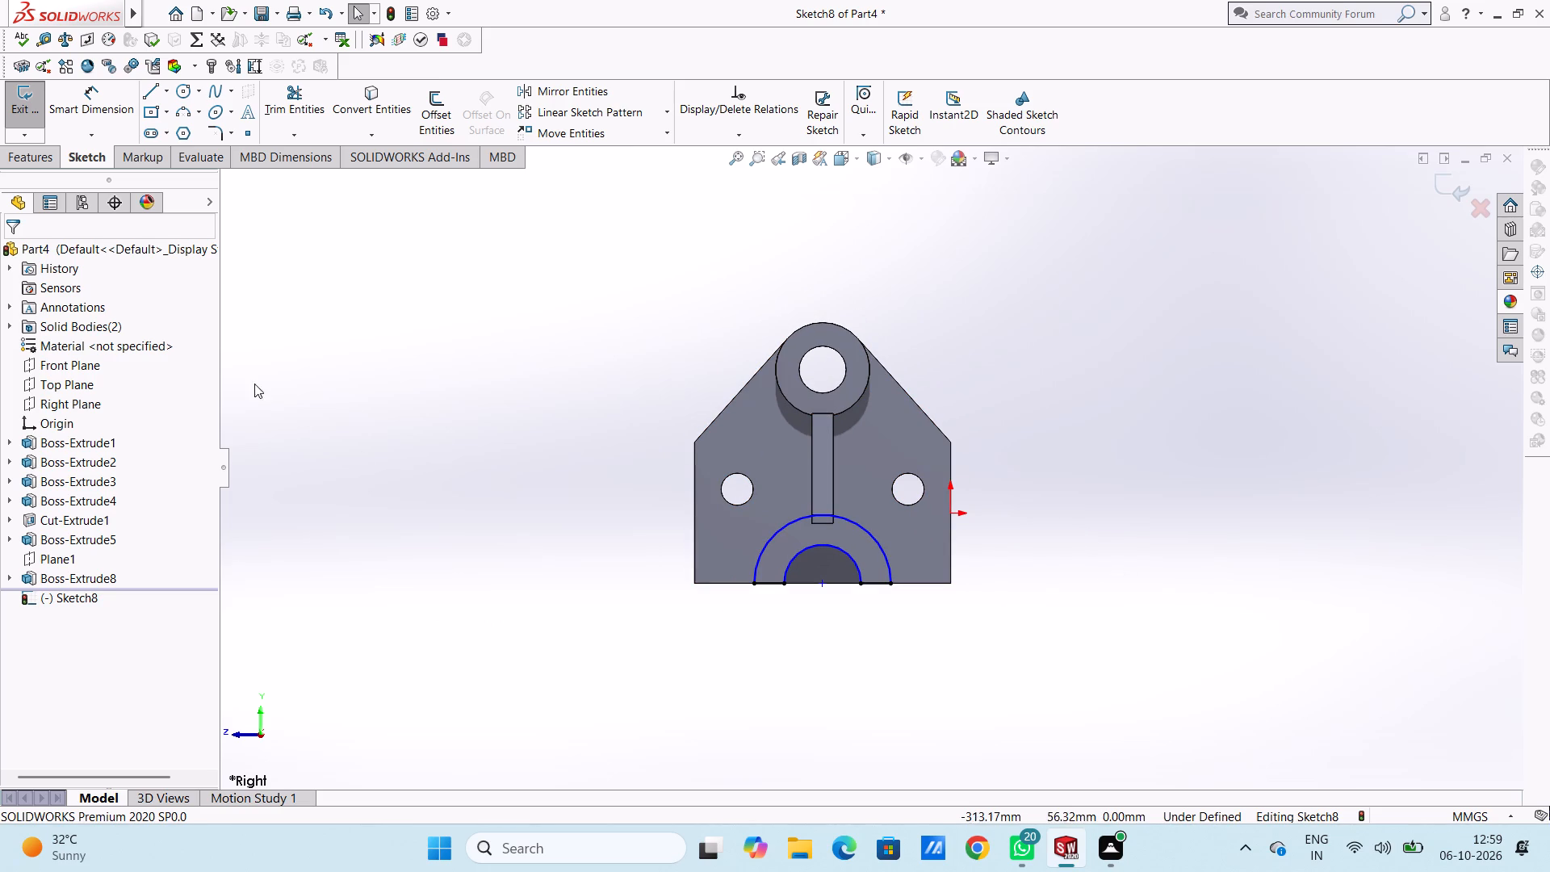
{"action": "left_click", "coordinate": [119, 99]}
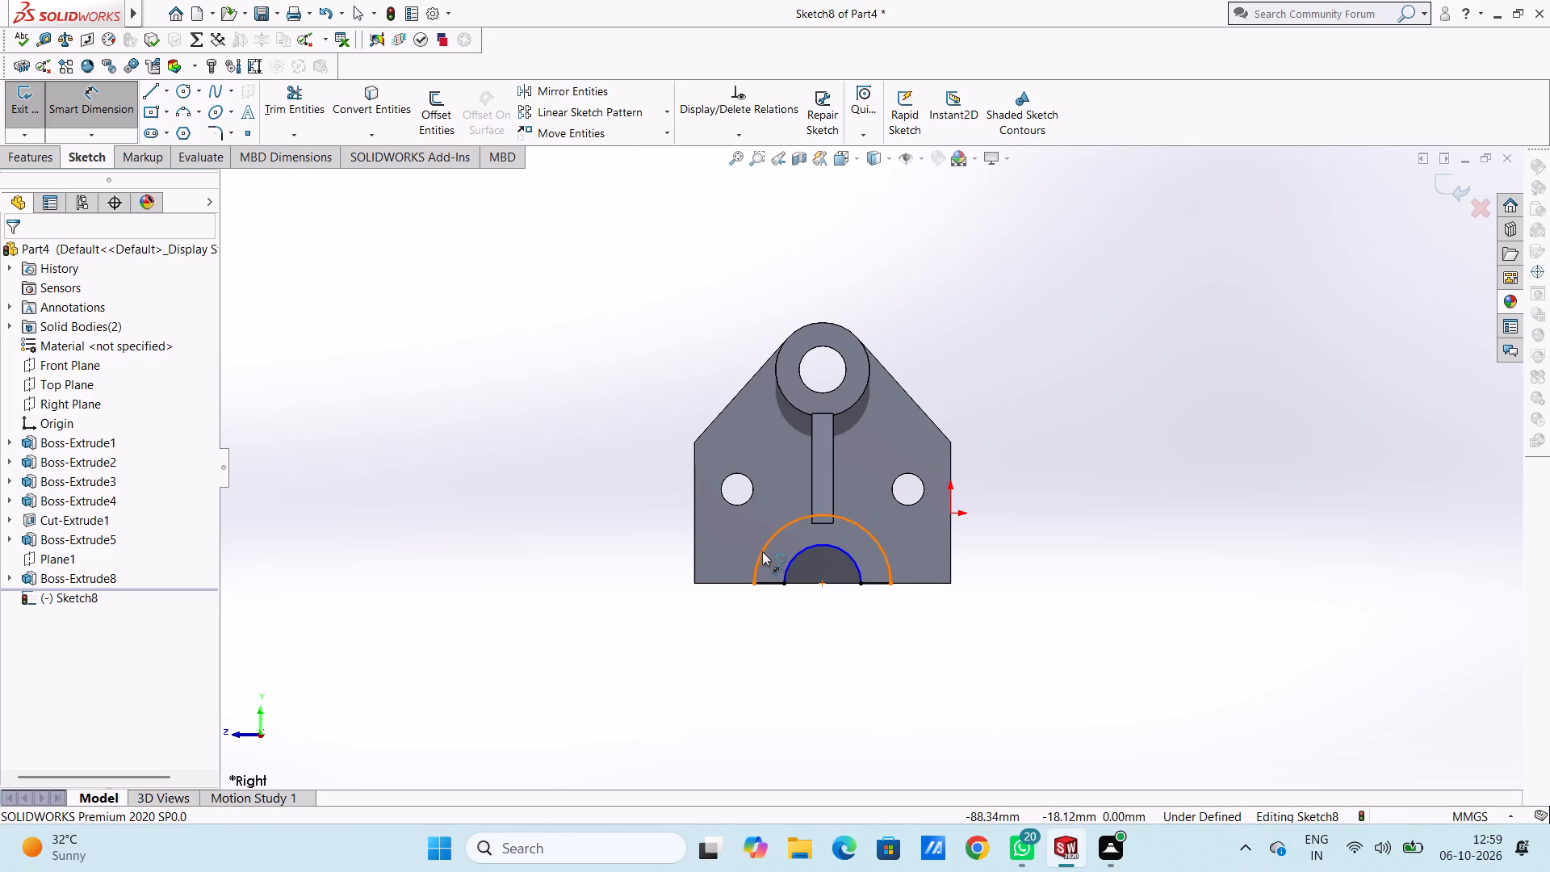
{"action": "left_click", "coordinate": [762, 551]}
{"action": "left_click", "coordinate": [584, 358]}
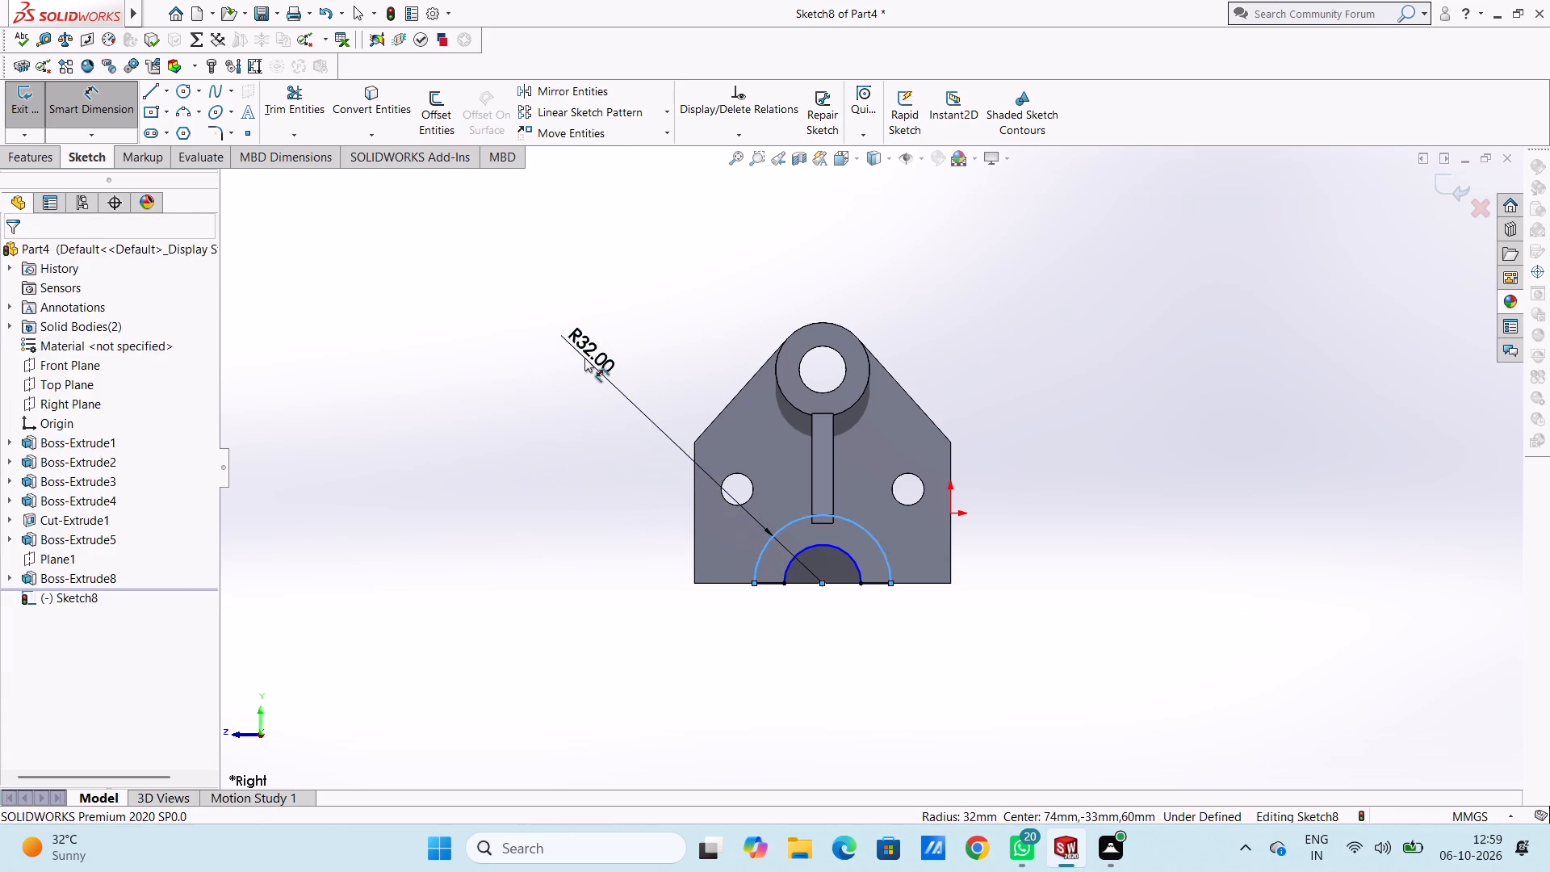
{"action": "left_click", "coordinate": [518, 328]}
{"action": "left_click", "coordinate": [501, 398]}
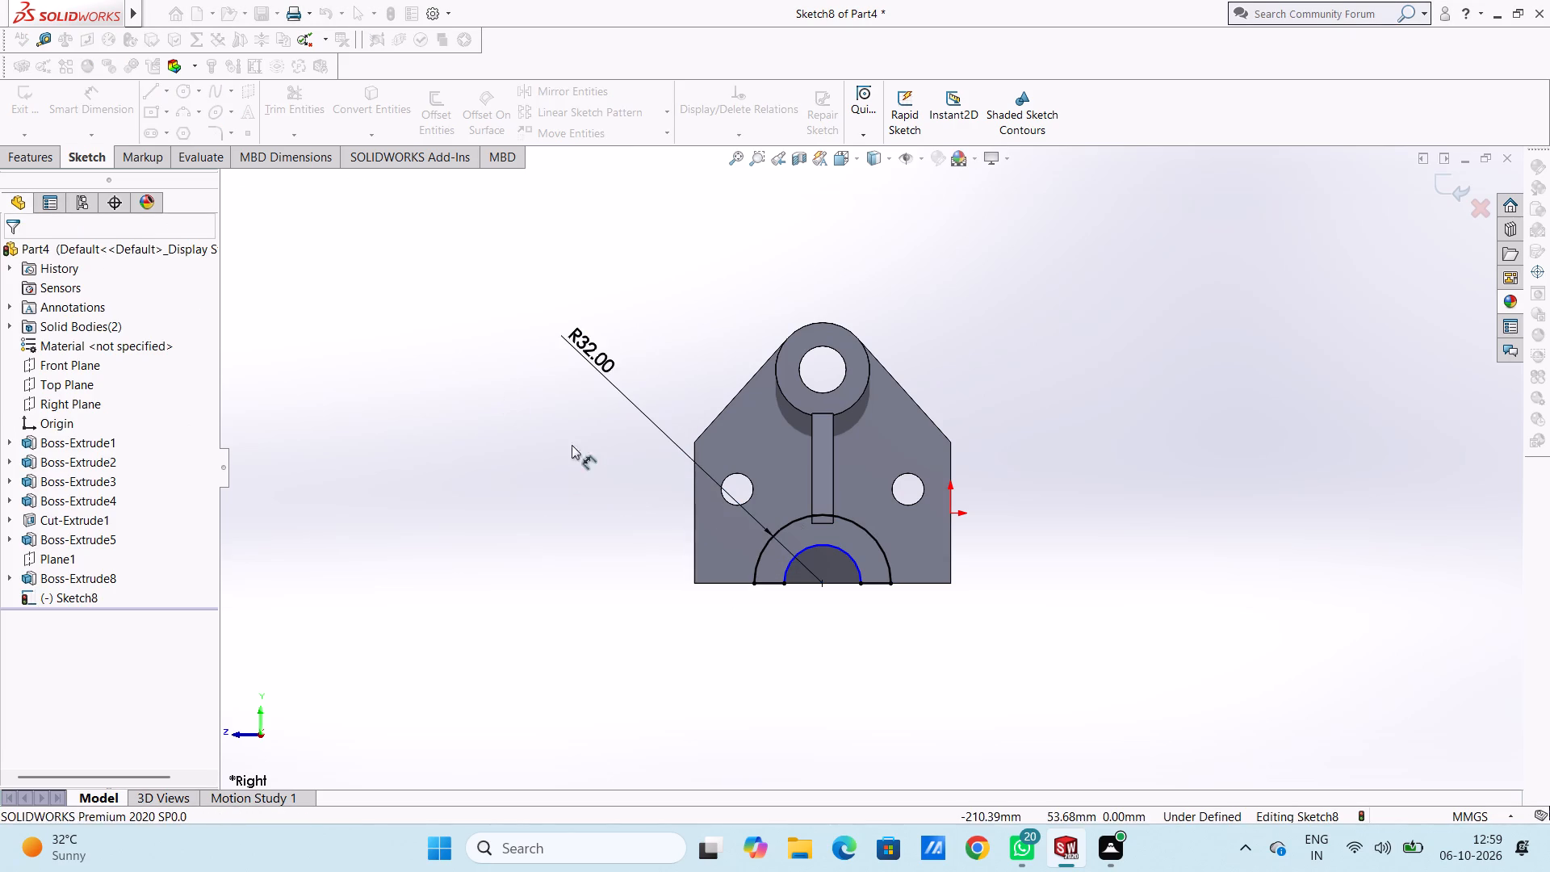
{"action": "left_click", "coordinate": [845, 558]}
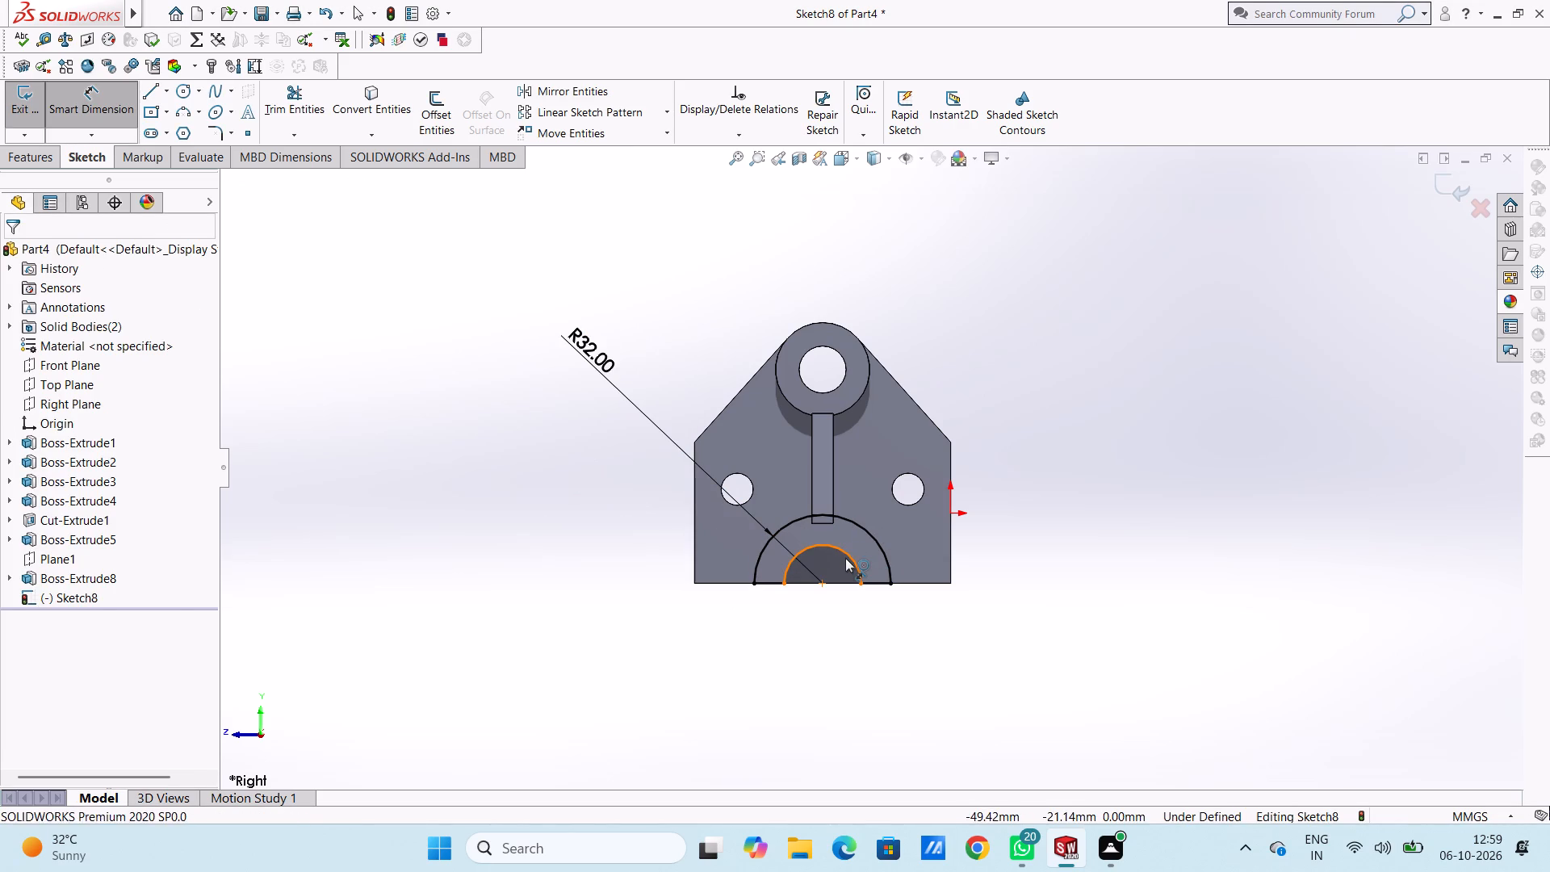
{"action": "left_click", "coordinate": [1091, 415]}
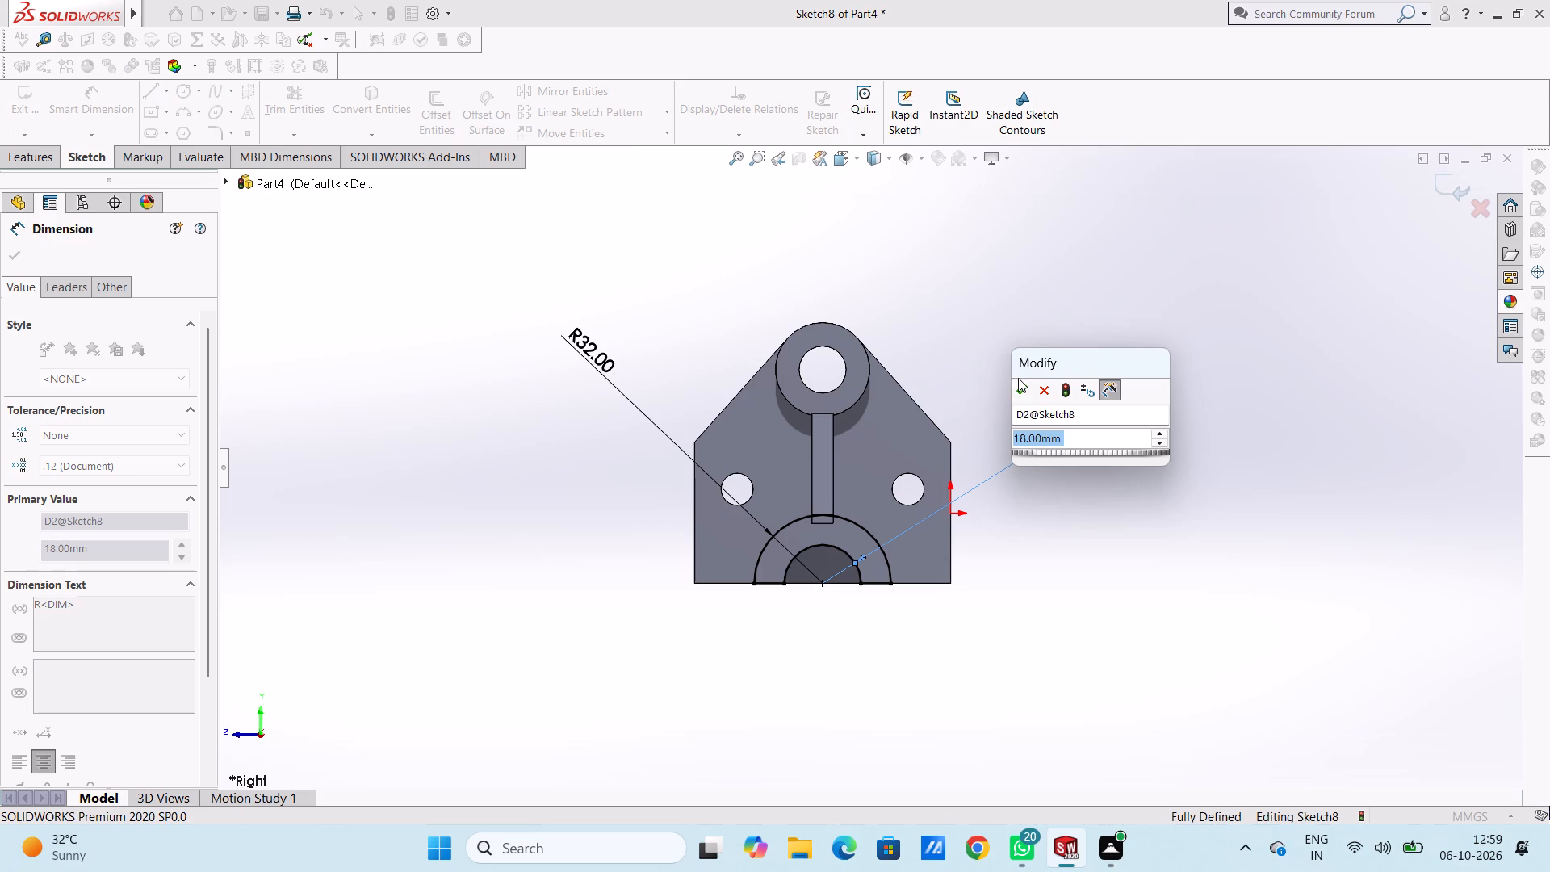
{"action": "left_click", "coordinate": [1018, 378]}
{"action": "left_click", "coordinate": [1025, 392]}
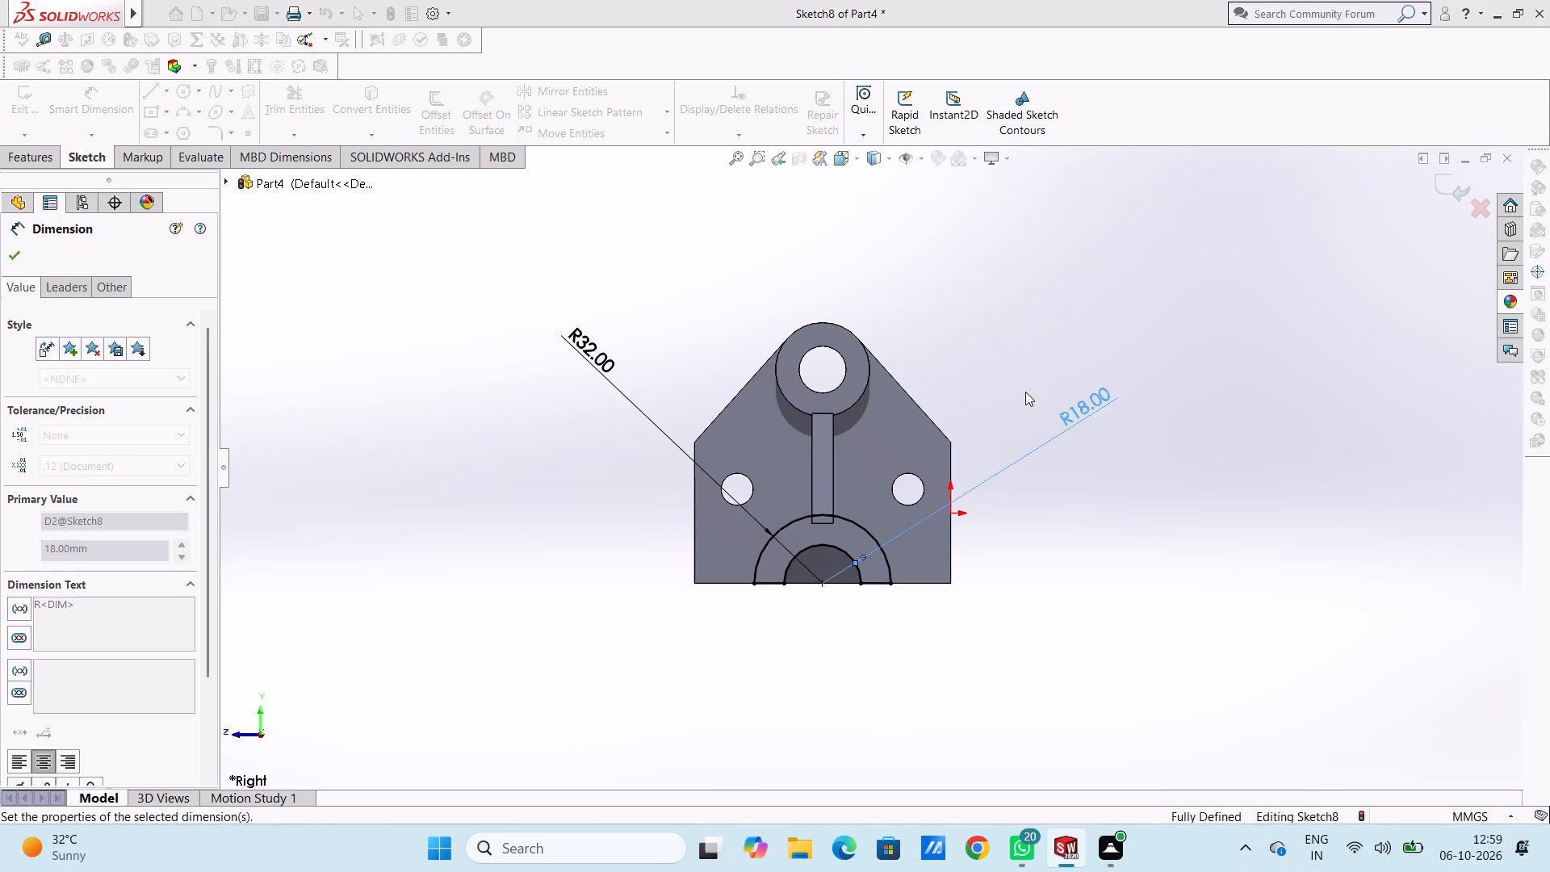
{"action": "left_click", "coordinate": [995, 382]}
{"action": "middle_click_drag", "start_coordinate": [991, 386], "coordinate": [1039, 425]}
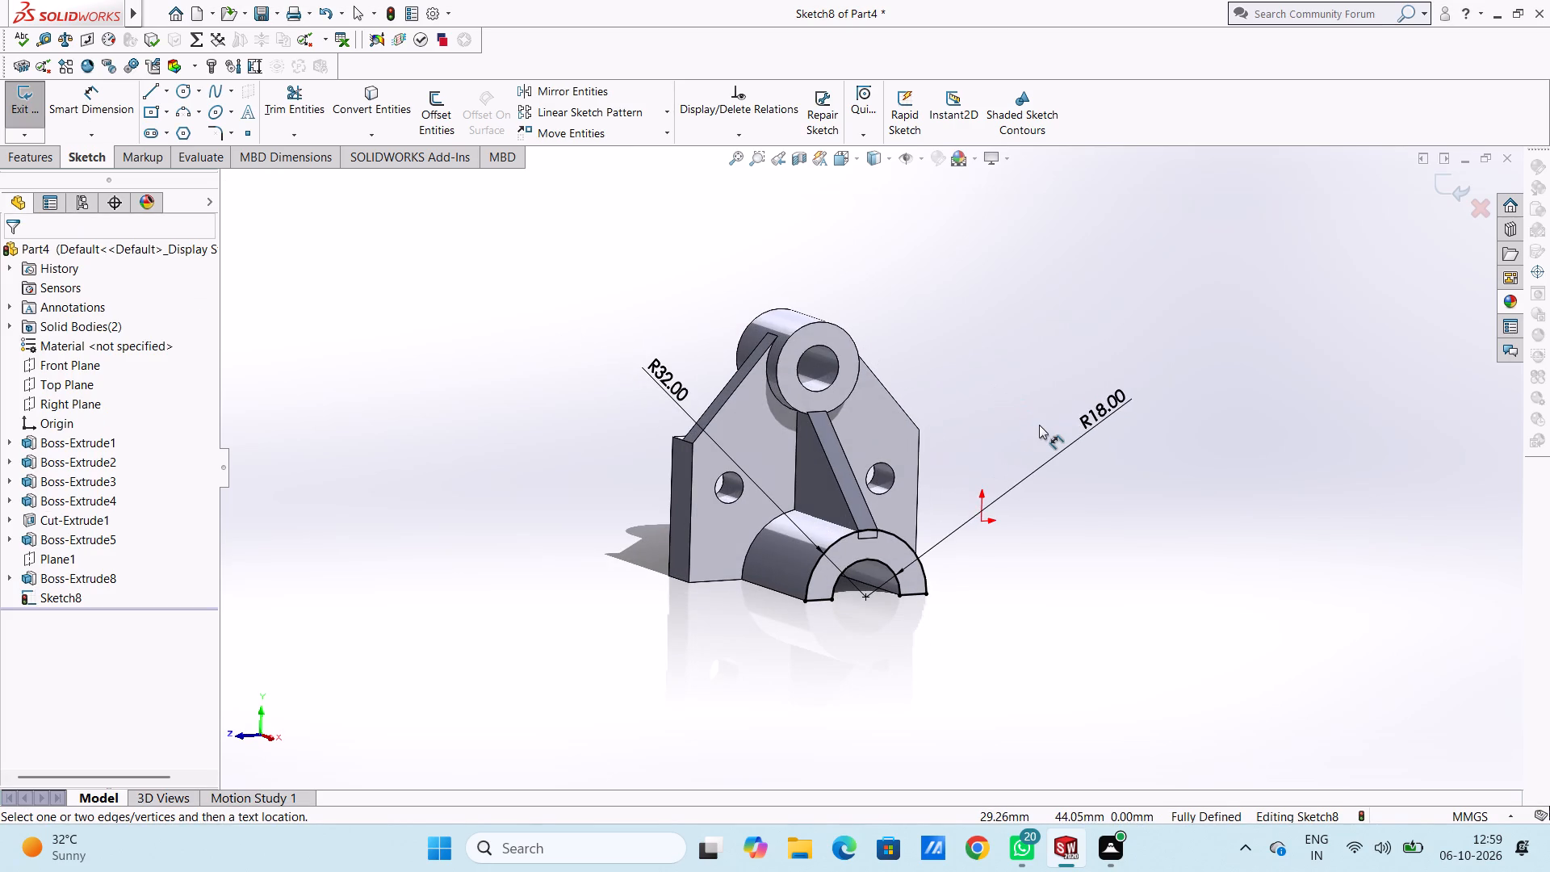
{"action": "key", "text": "Escape"}
{"action": "key", "text": "Escape"}
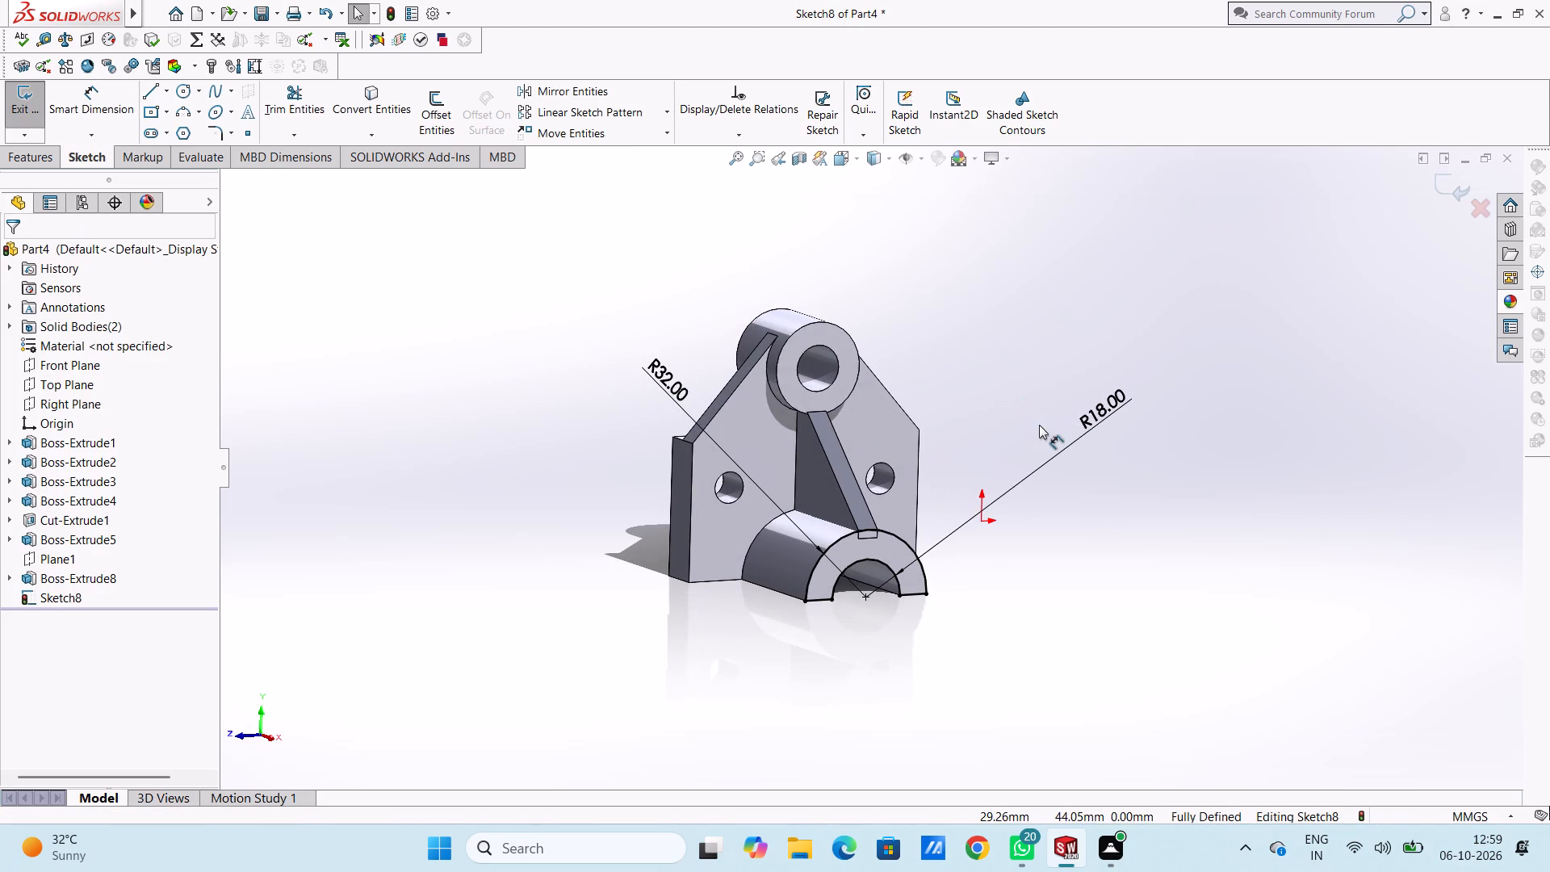
Extrude the half-ring profile in the reversed direction, Up To Surface, ending on the block's front face, with Merge result on.
{"action": "left_click", "coordinate": [36, 151]}
{"action": "left_click", "coordinate": [44, 108]}
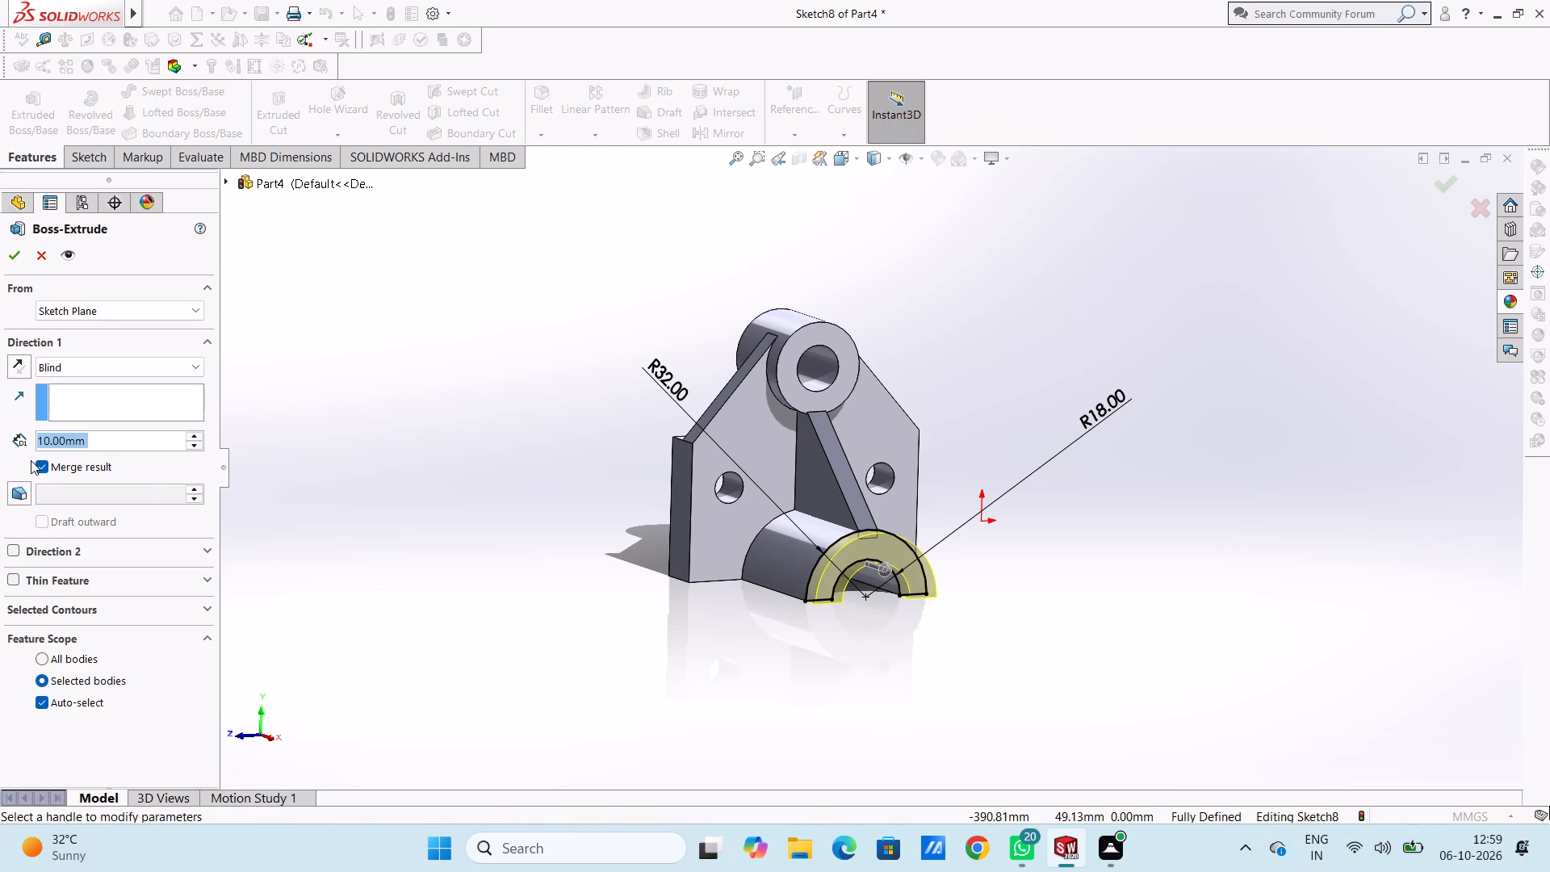
{"action": "left_click", "coordinate": [21, 367]}
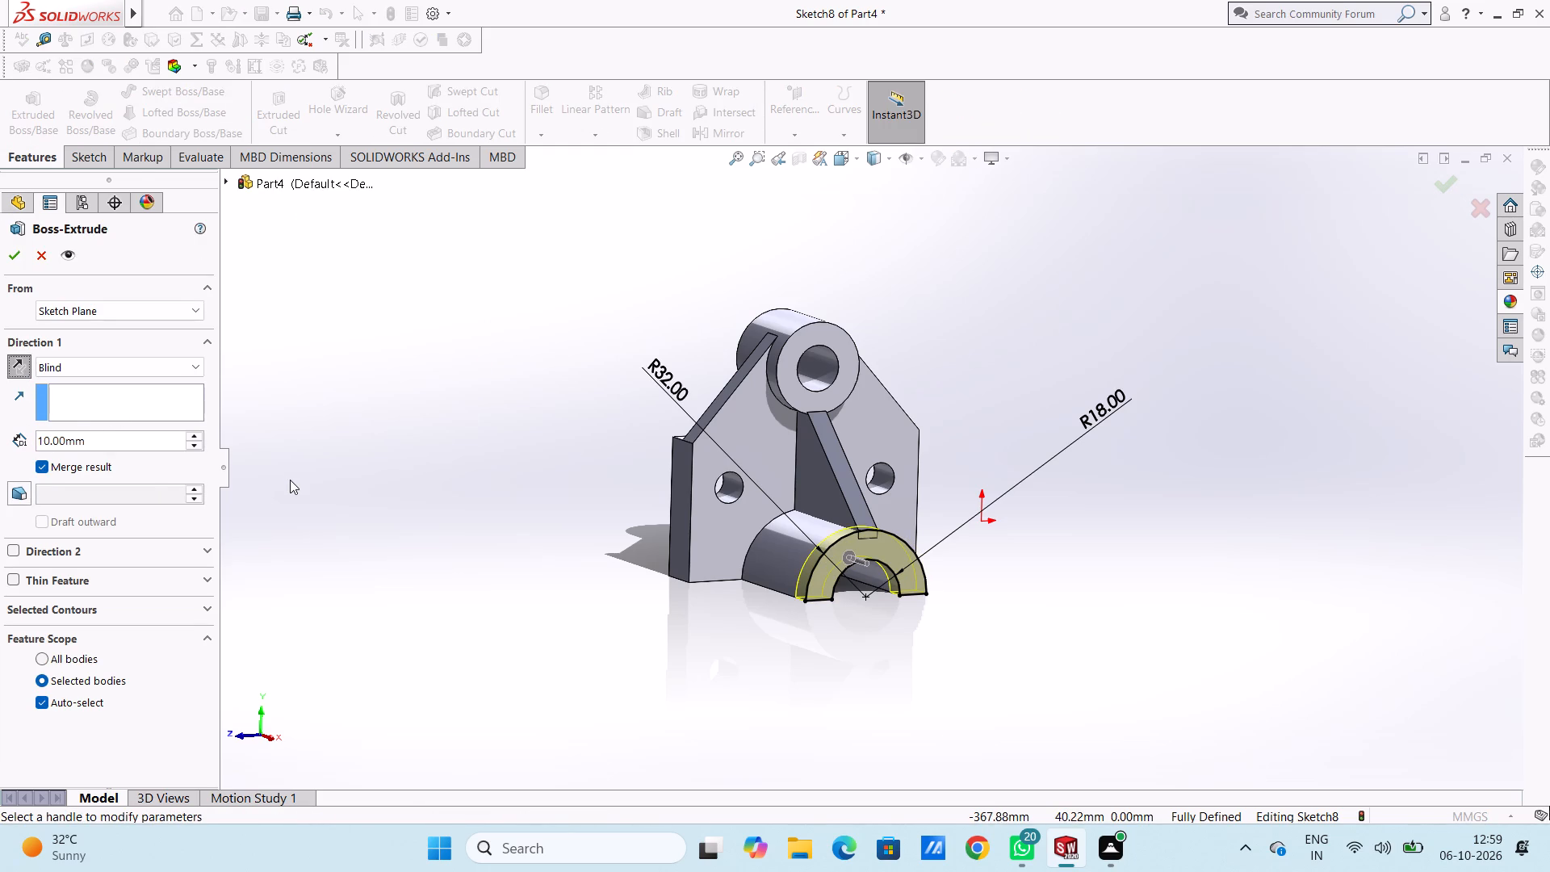
{"action": "left_click", "coordinate": [161, 363]}
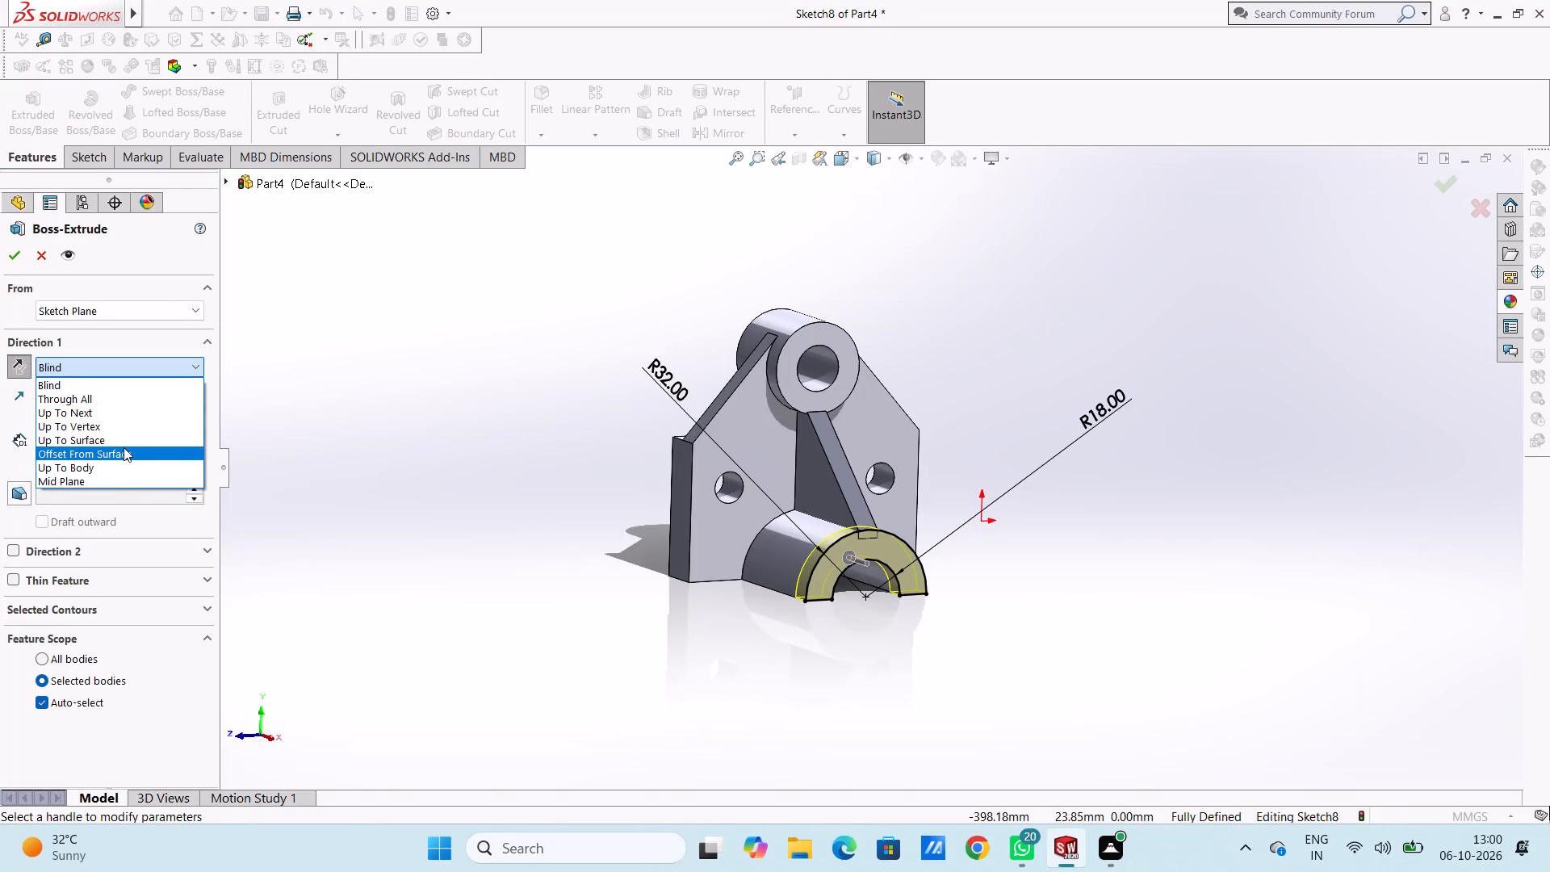
{"action": "left_click", "coordinate": [124, 444]}
{"action": "left_click", "coordinate": [710, 527]}
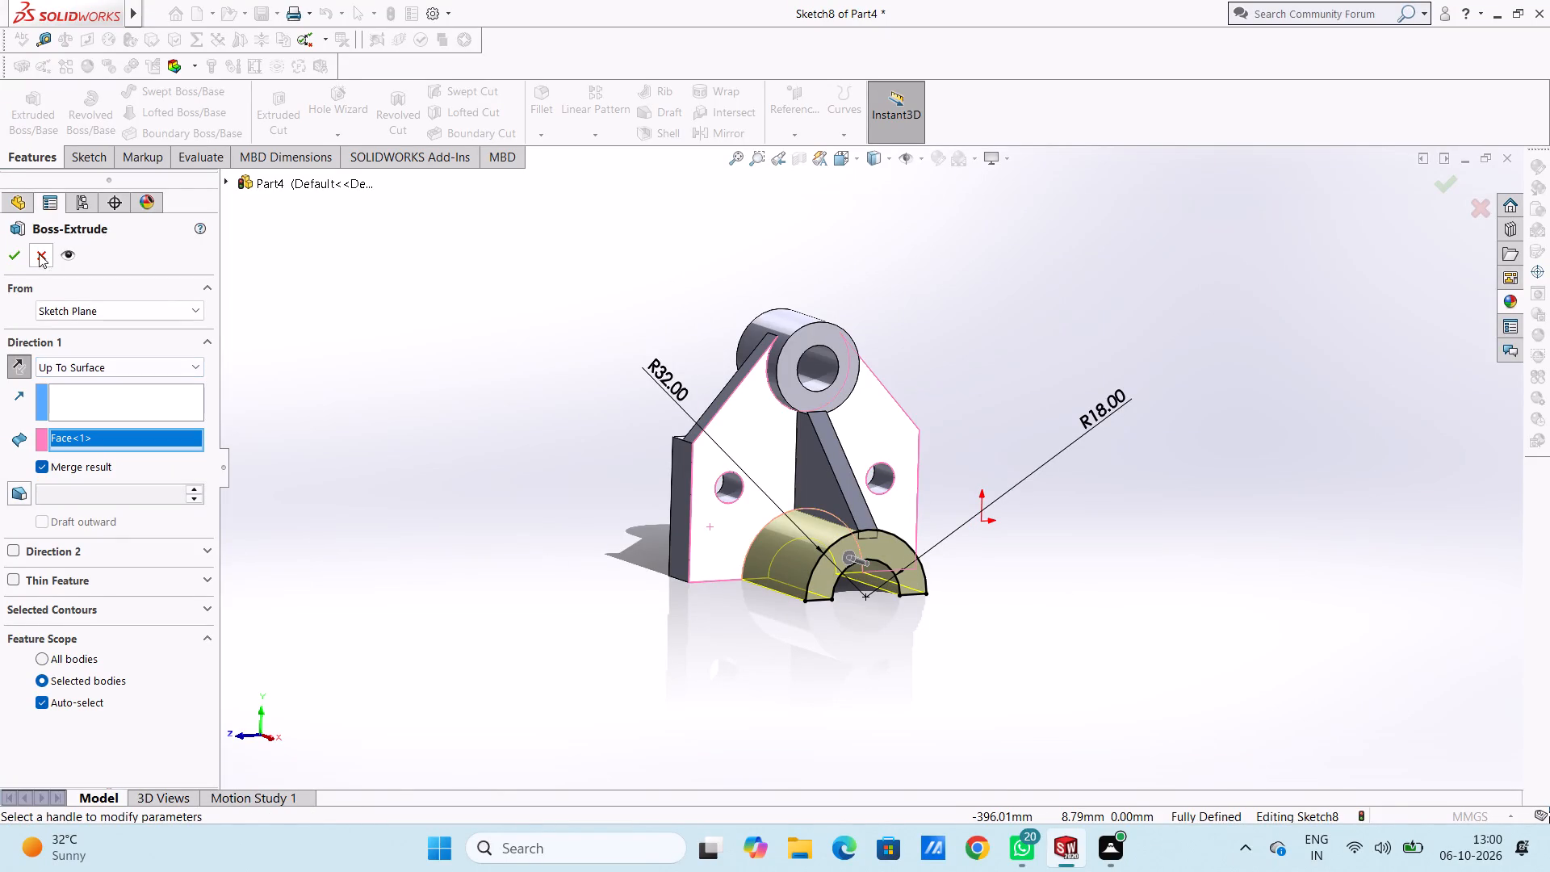
{"action": "left_click", "coordinate": [19, 264]}
{"action": "left_click", "coordinate": [353, 451]}
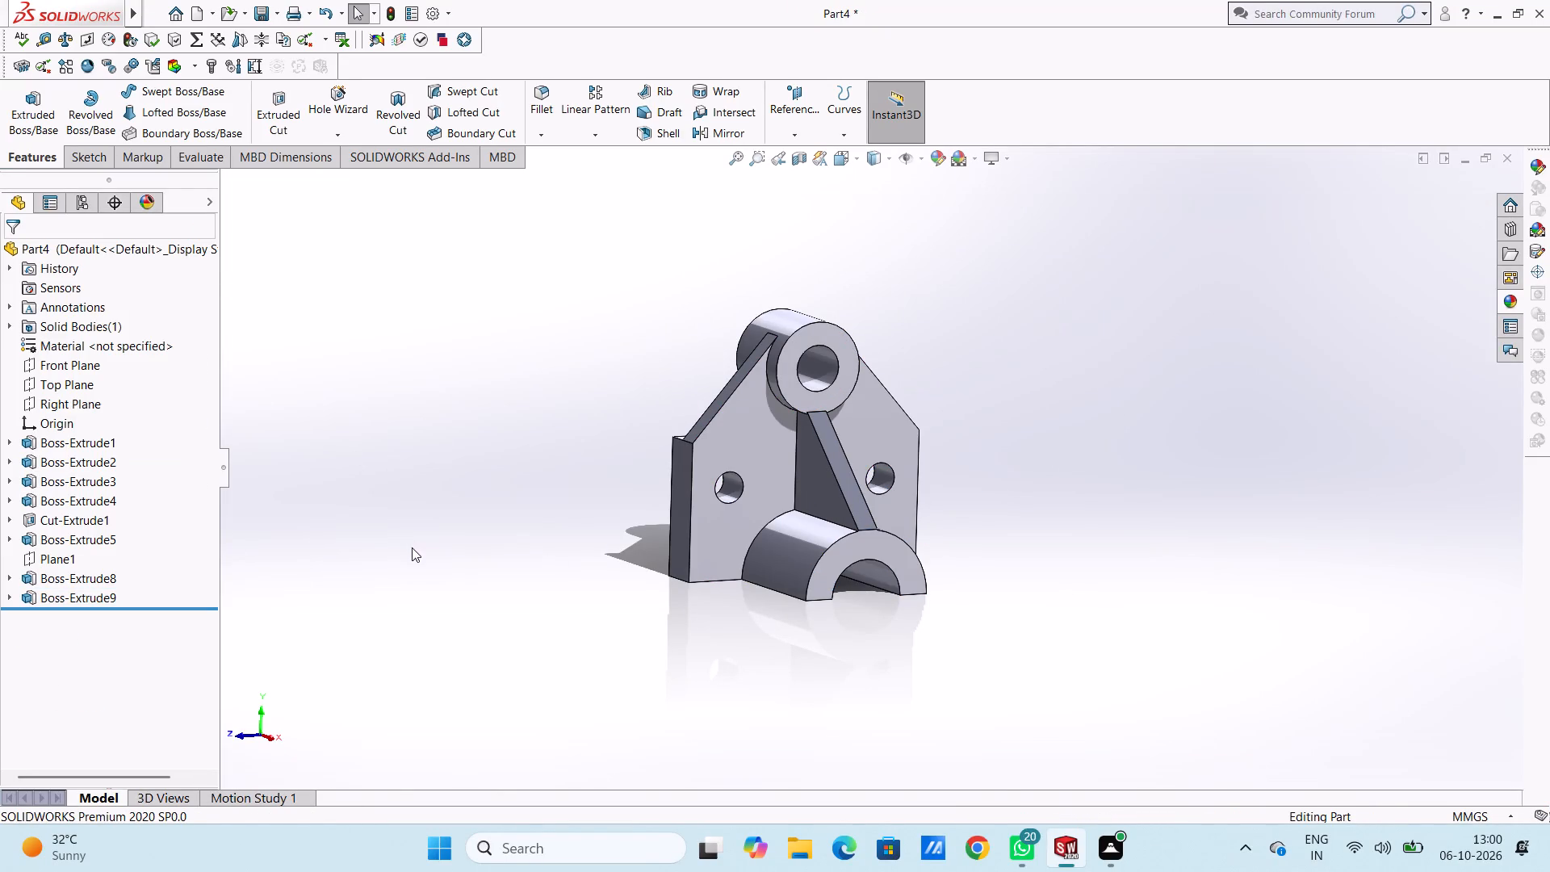
Examine the junction of the rib and half-ring boss and the whole bracket from several angles.
{"action": "middle_click_drag", "start_coordinate": [413, 548], "coordinate": [395, 591]}
{"action": "scroll", "coordinate": [871, 568], "scroll_direction": "down", "scroll_amount": 4}
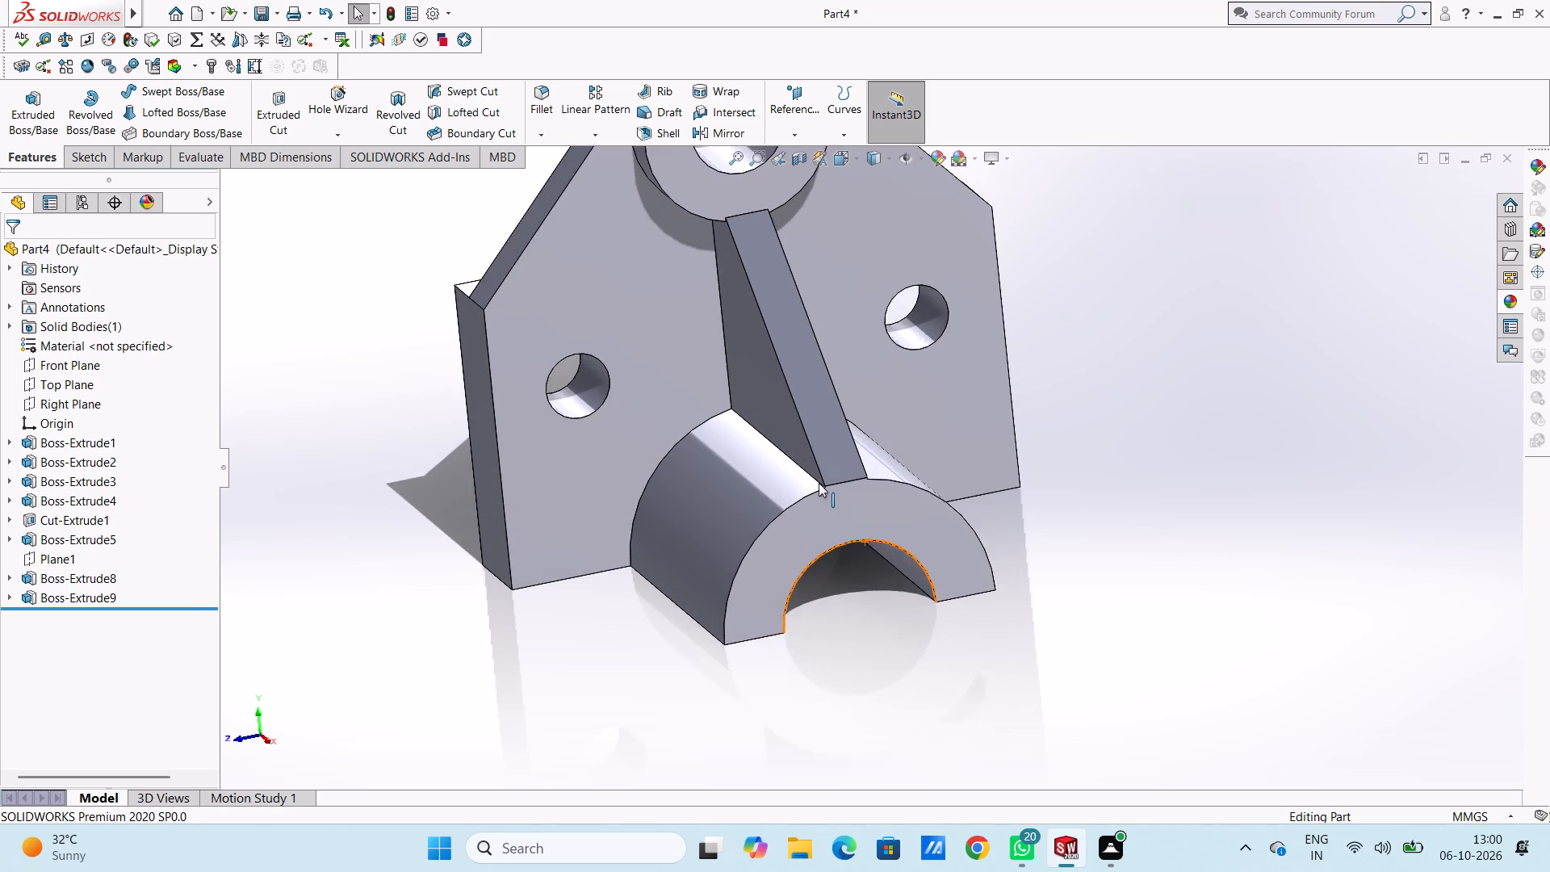
{"action": "scroll", "coordinate": [819, 483], "scroll_direction": "down", "scroll_amount": 3}
{"action": "middle_click_drag", "start_coordinate": [980, 535], "coordinate": [1030, 543]}
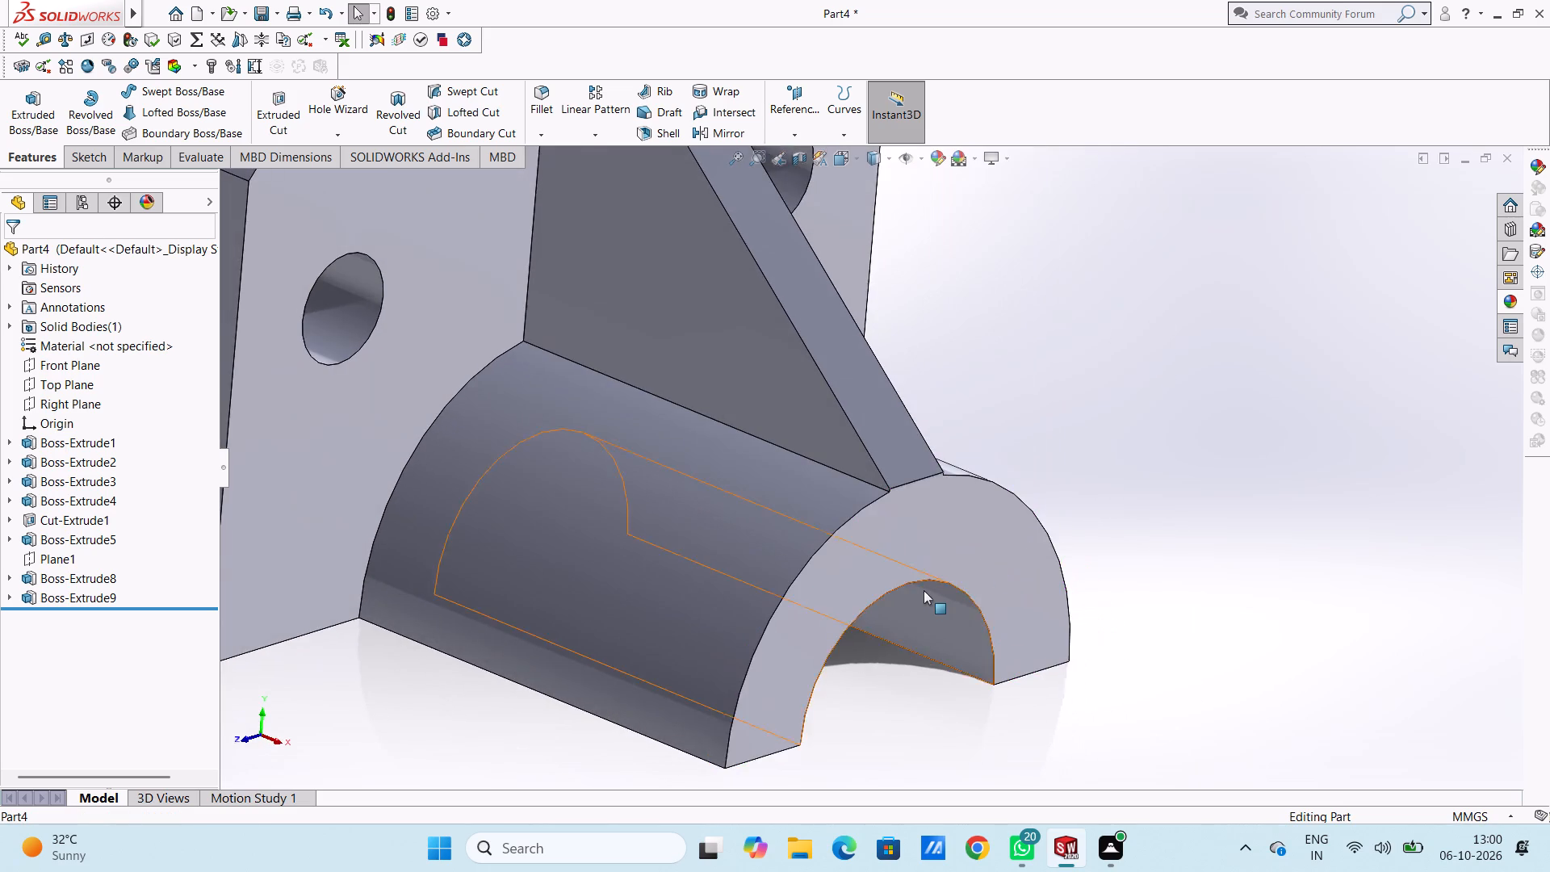
{"action": "scroll", "coordinate": [920, 589], "scroll_direction": "up", "scroll_amount": 8}
{"action": "middle_click_drag", "start_coordinate": [991, 442], "coordinate": [1089, 510]}
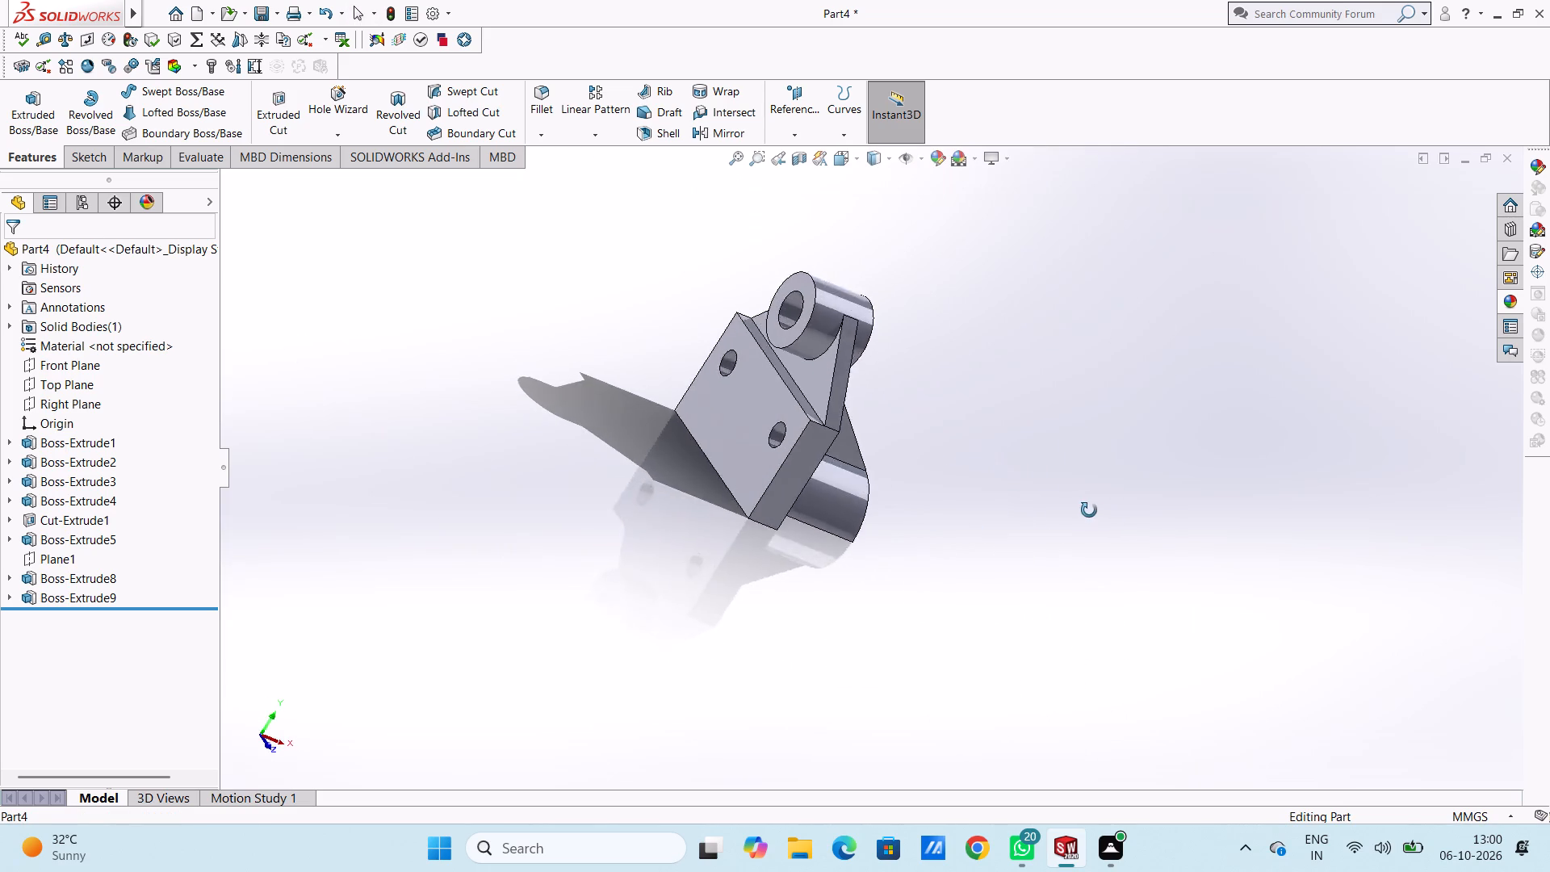
{"action": "middle_click_drag", "start_coordinate": [1089, 510], "coordinate": [919, 412]}
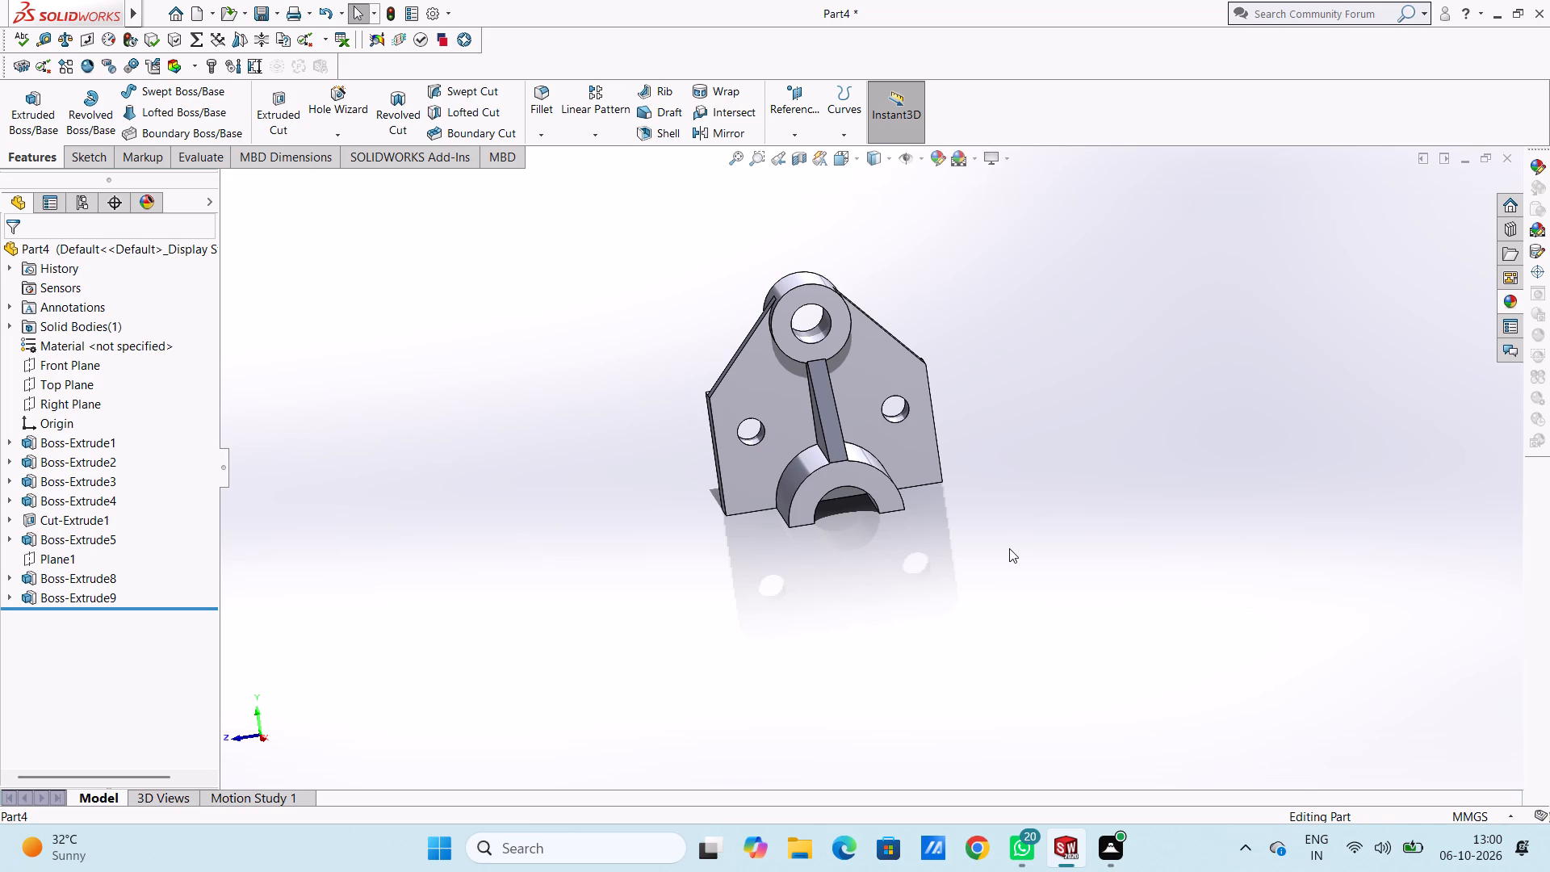
Start a new sketch on the front end face of the upper ring, viewed from the Right view.
{"action": "key", "text": "ctrl+4"}
{"action": "scroll", "coordinate": [1009, 548], "scroll_direction": "up", "scroll_amount": 1}
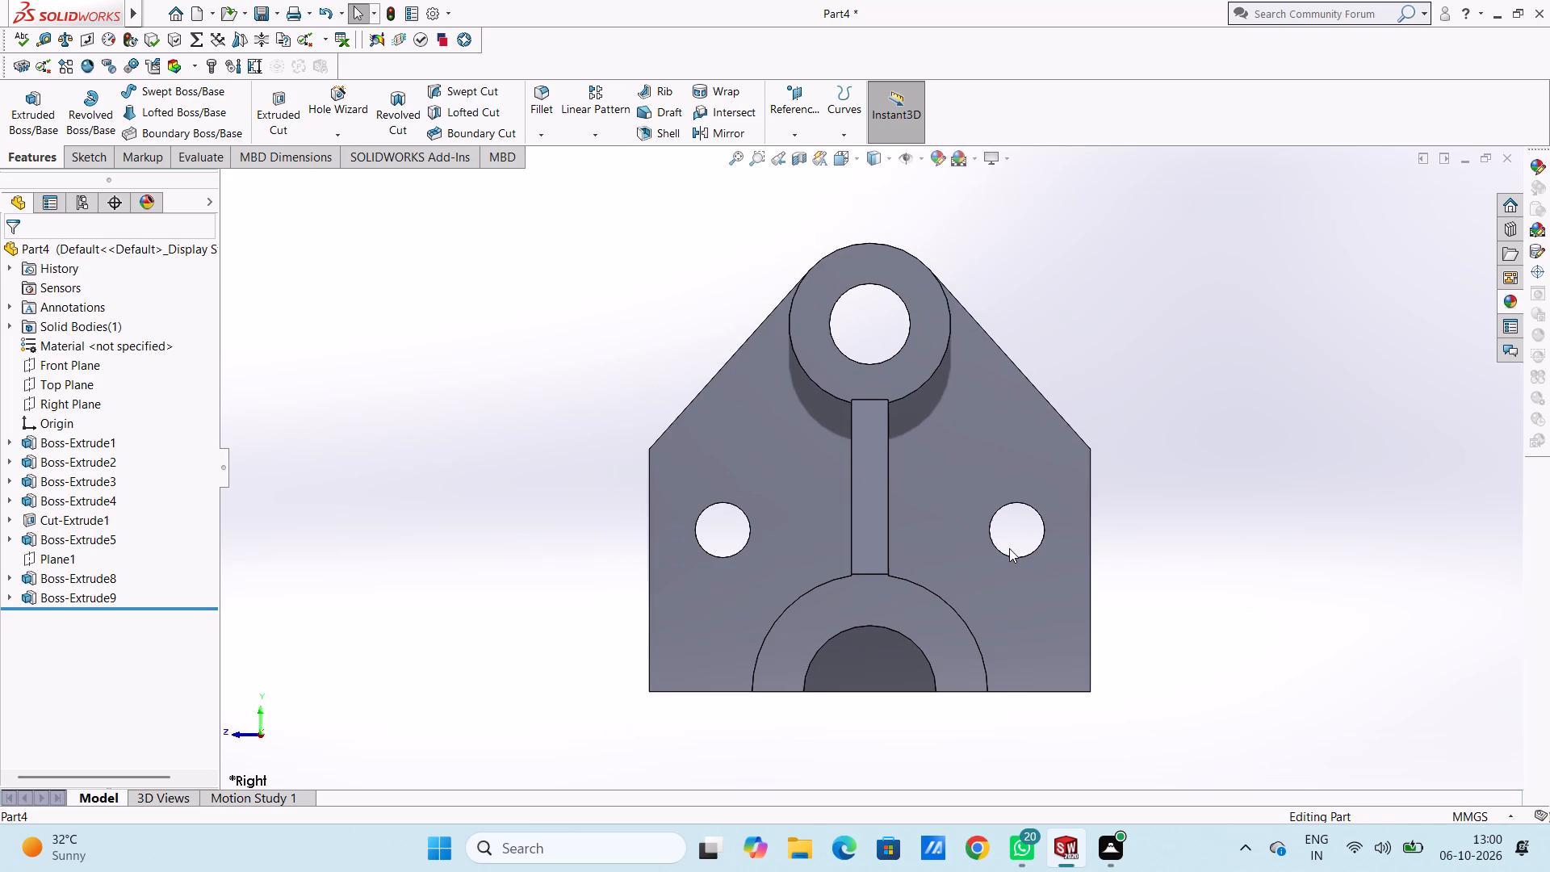
{"action": "scroll", "coordinate": [1036, 323], "scroll_direction": "down", "scroll_amount": 3}
{"action": "scroll", "coordinate": [1033, 318], "scroll_direction": "up", "scroll_amount": 1}
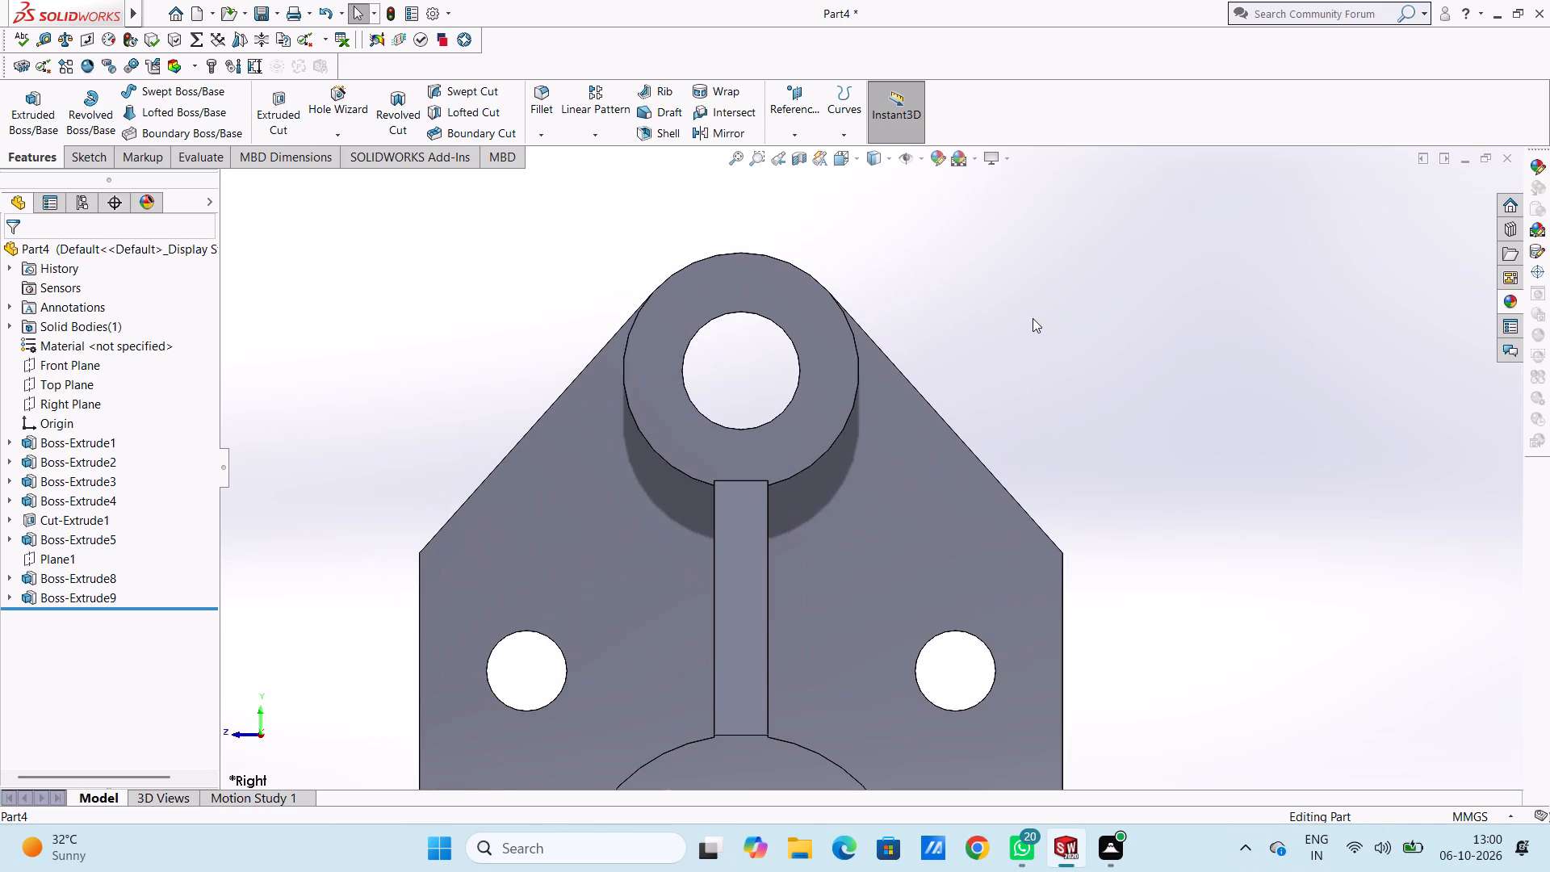
{"action": "left_click", "coordinate": [695, 277]}
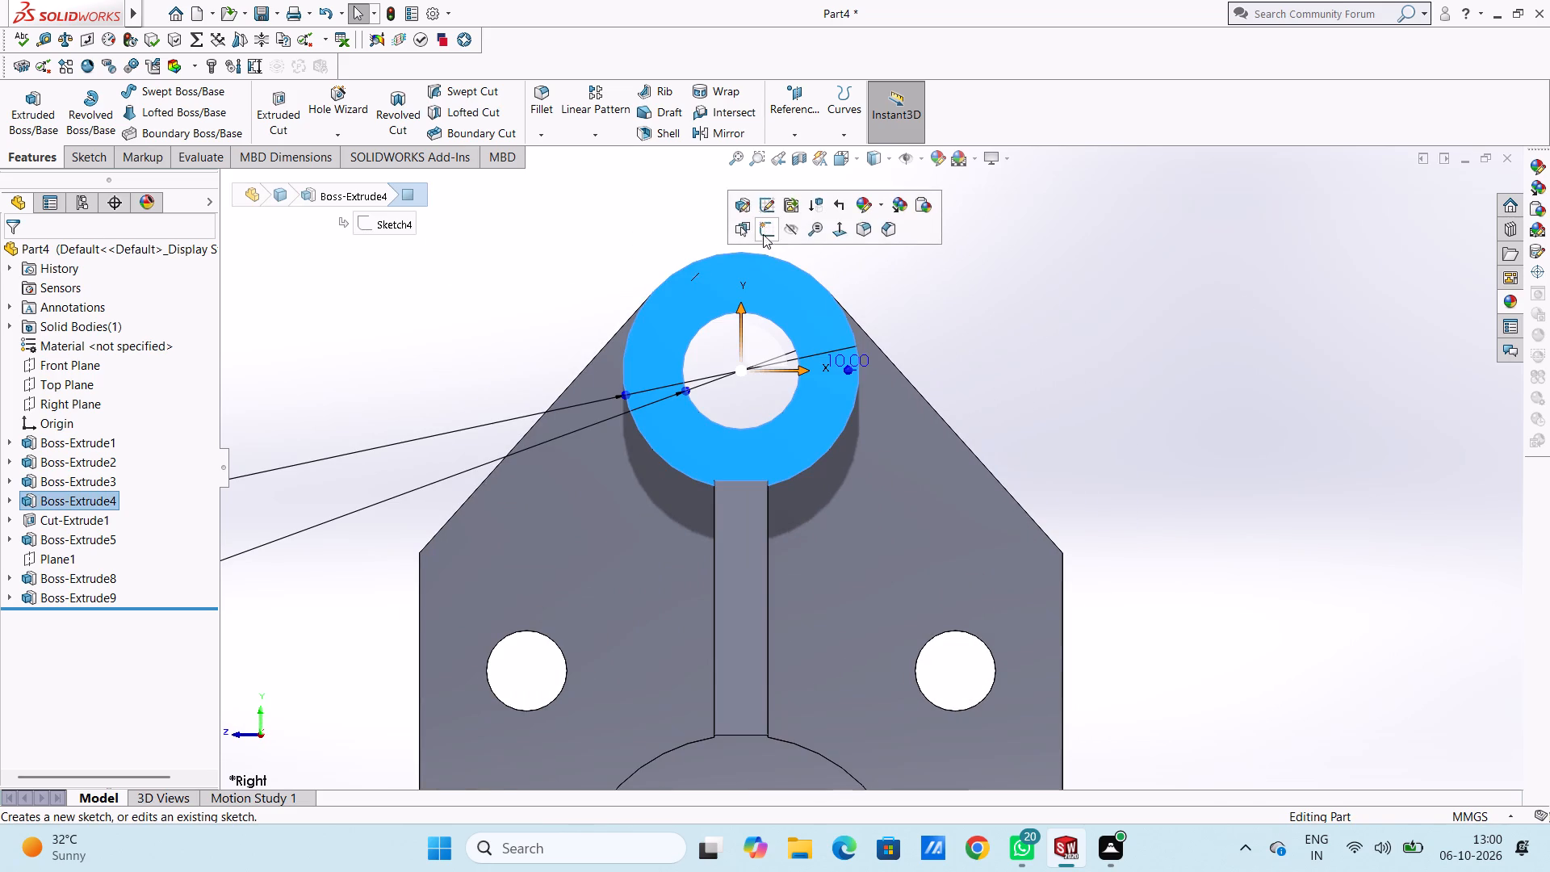
{"action": "left_click", "coordinate": [765, 224]}
{"action": "left_click", "coordinate": [542, 259]}
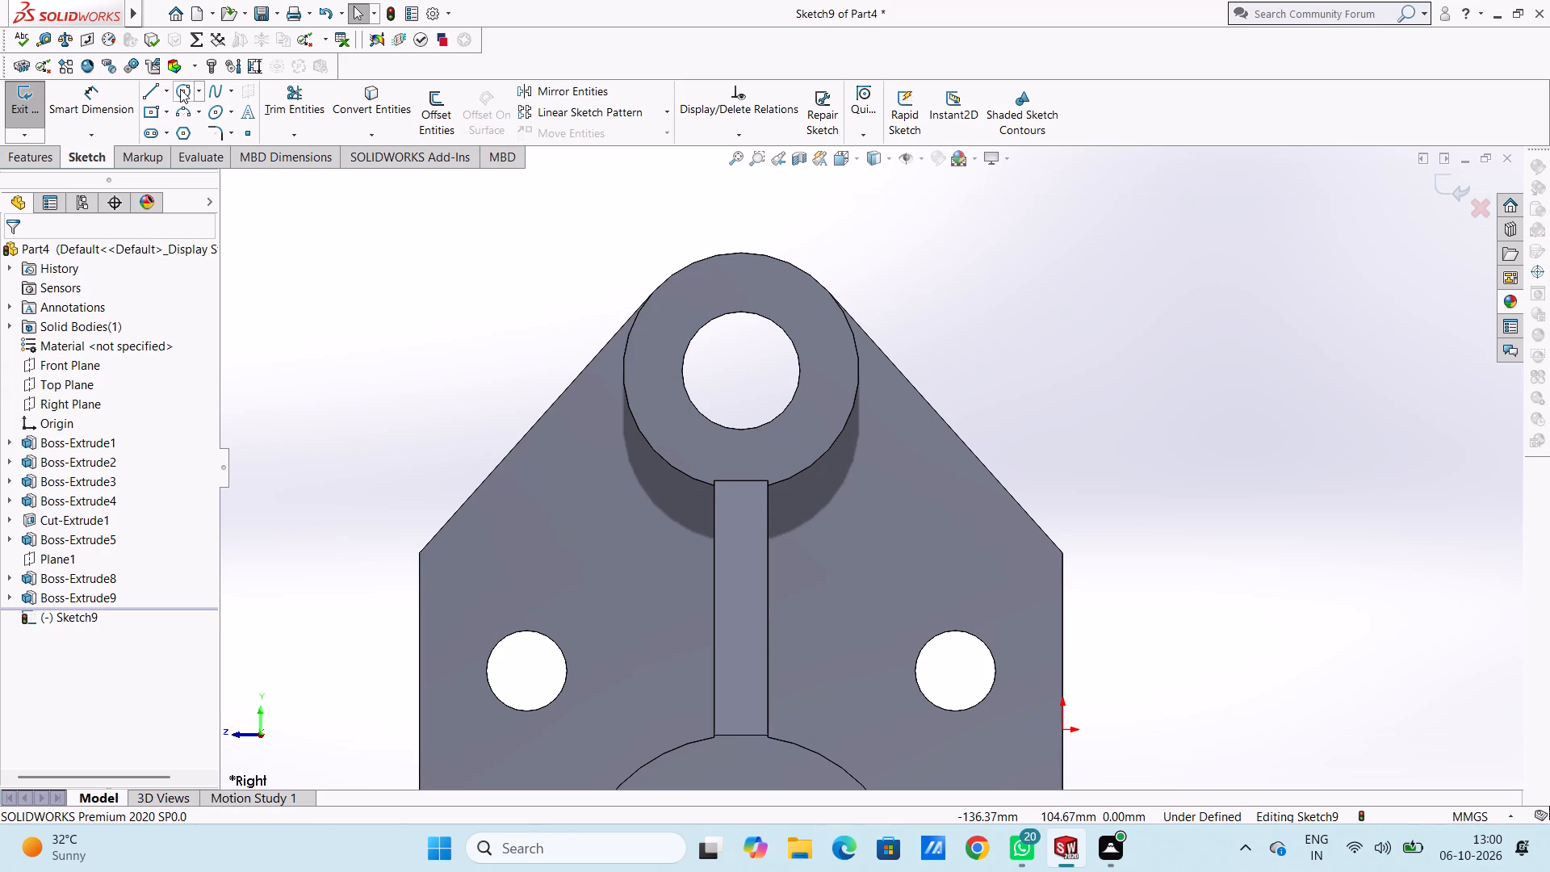
Trace the ring's inner and outer edges with two concentric circles of 11 mm and 22 mm radius.
{"action": "left_click", "coordinate": [180, 90]}
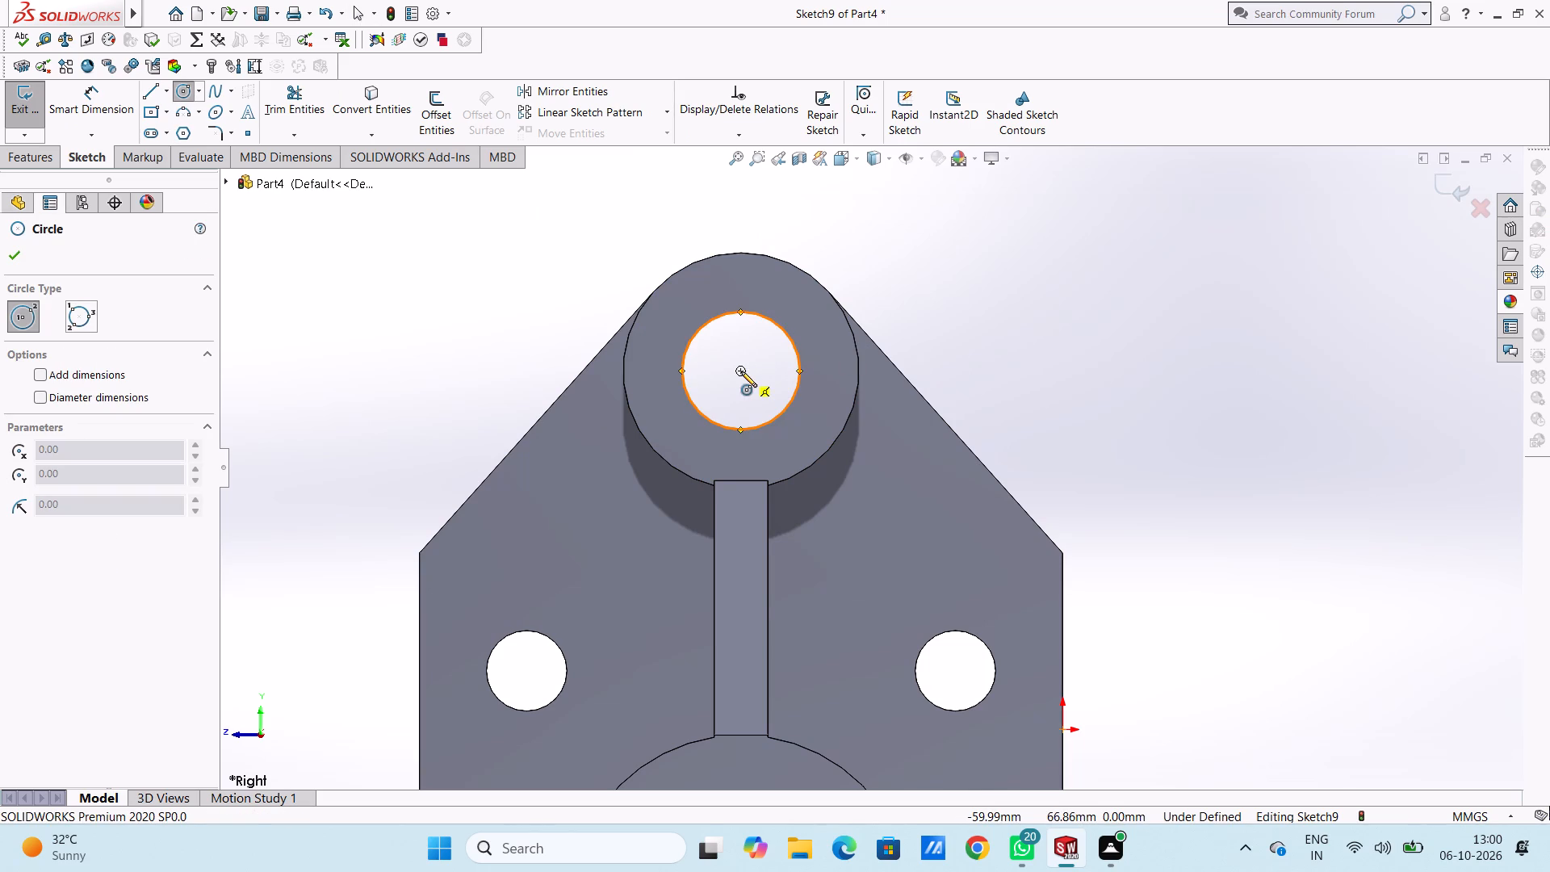
{"action": "left_click", "coordinate": [740, 372]}
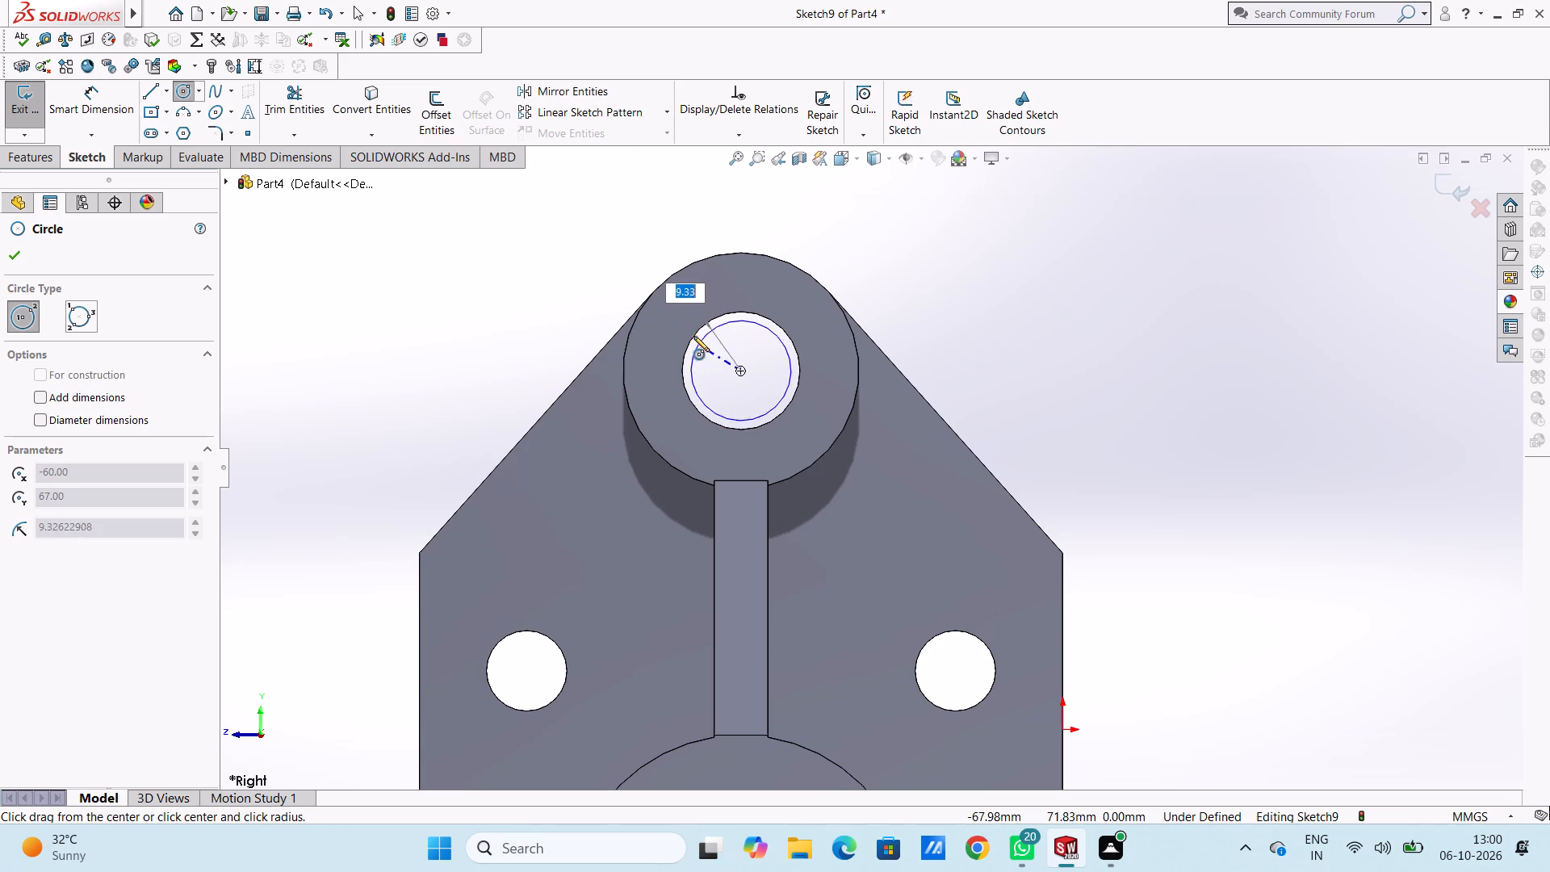
{"action": "left_click", "coordinate": [693, 336]}
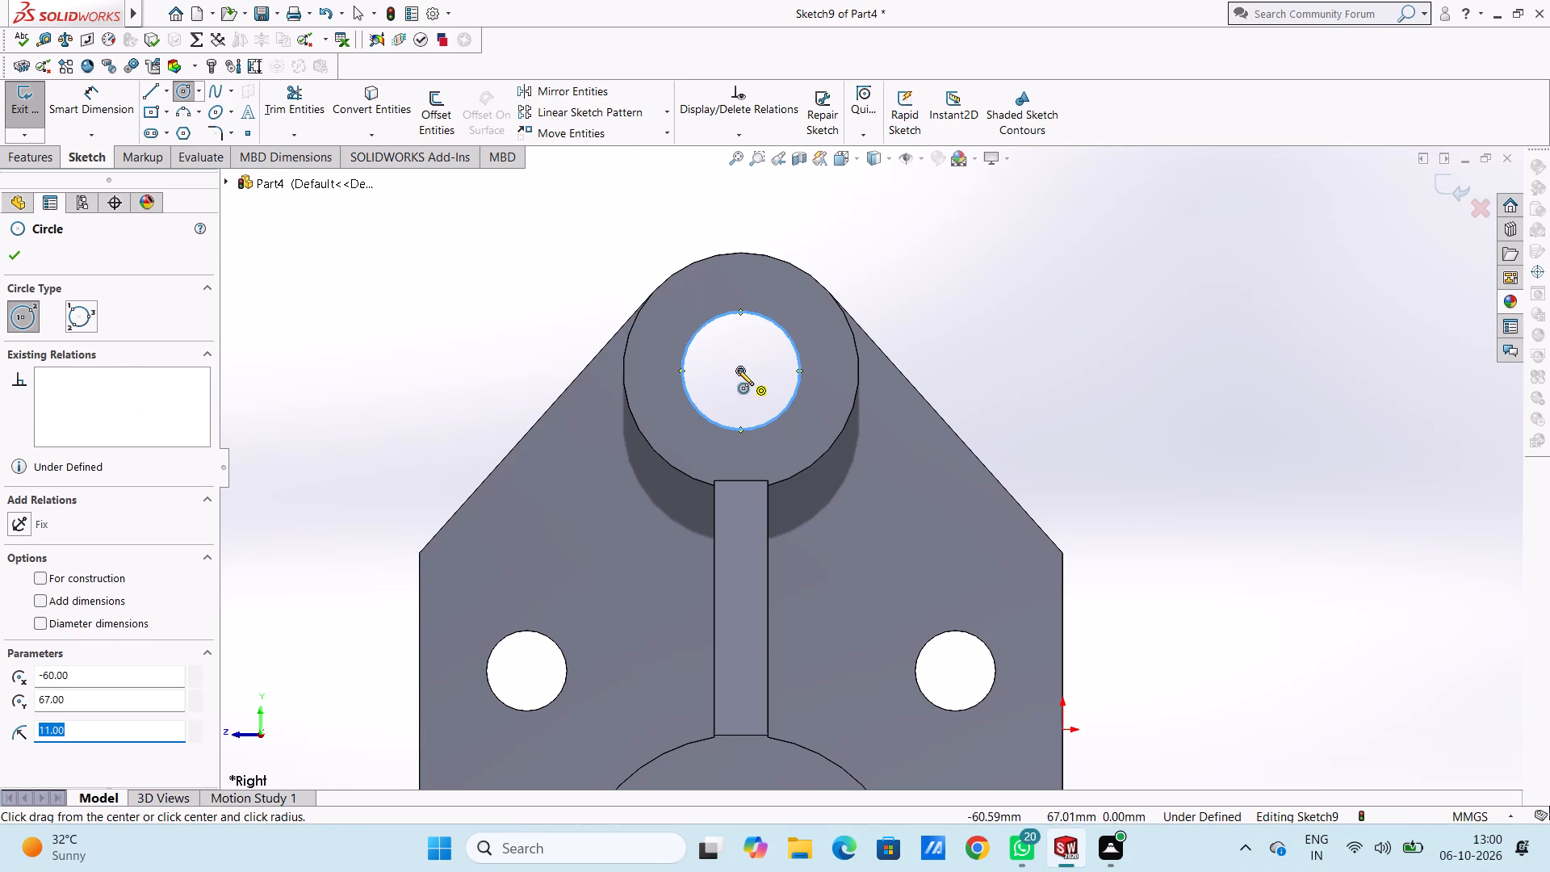
{"action": "left_click", "coordinate": [738, 370]}
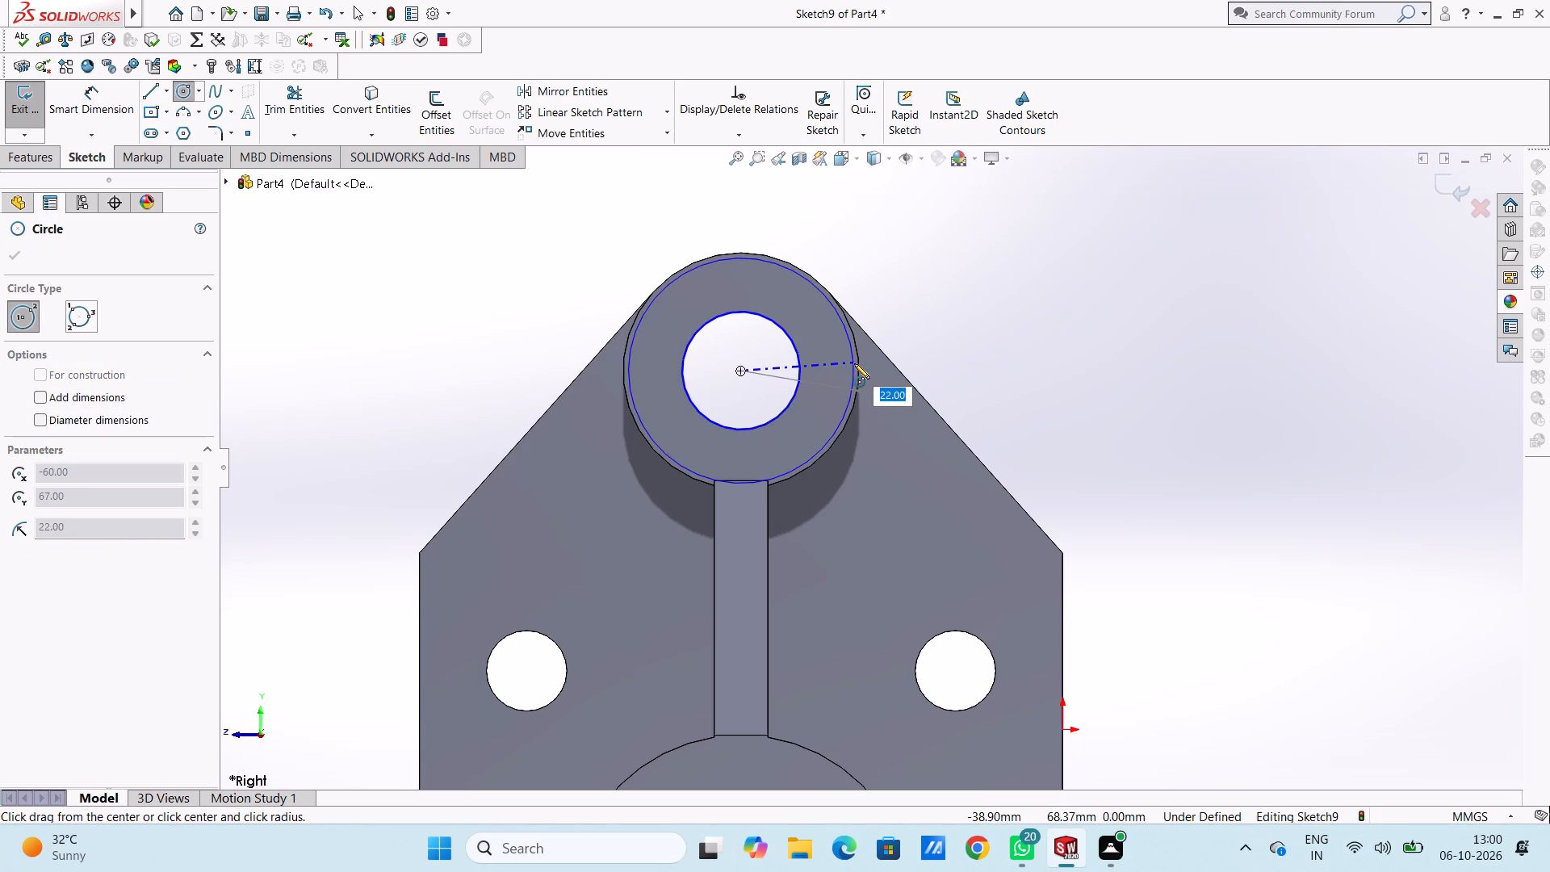
{"action": "left_click", "coordinate": [854, 363]}
{"action": "left_click", "coordinate": [19, 256]}
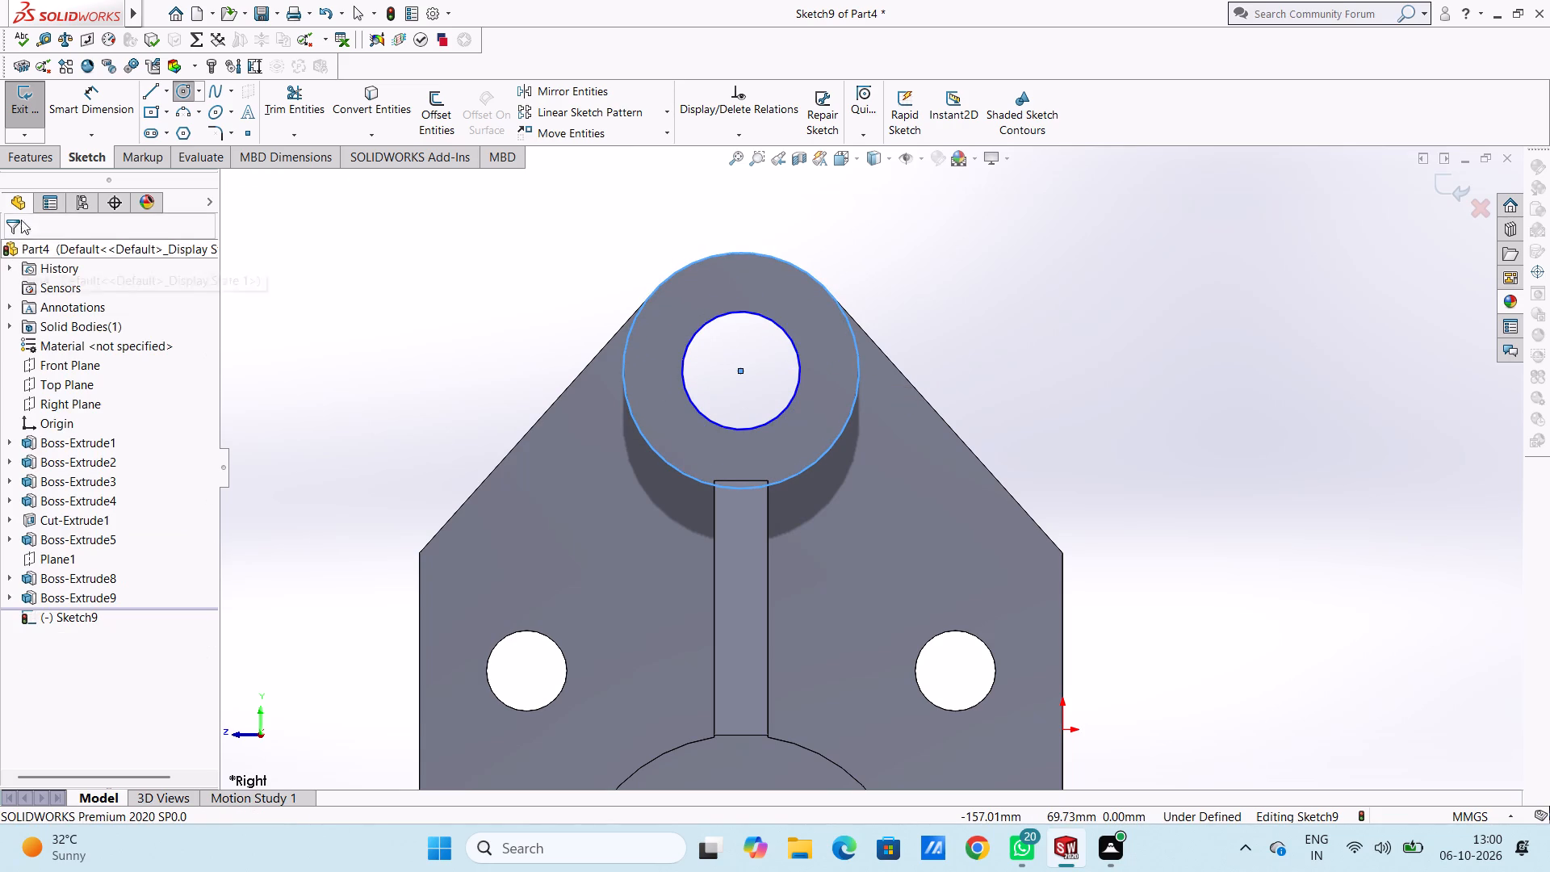
Dimension the outer circle at 44 mm diameter and the inner circle at 22 mm diameter.
{"action": "left_click", "coordinate": [81, 99]}
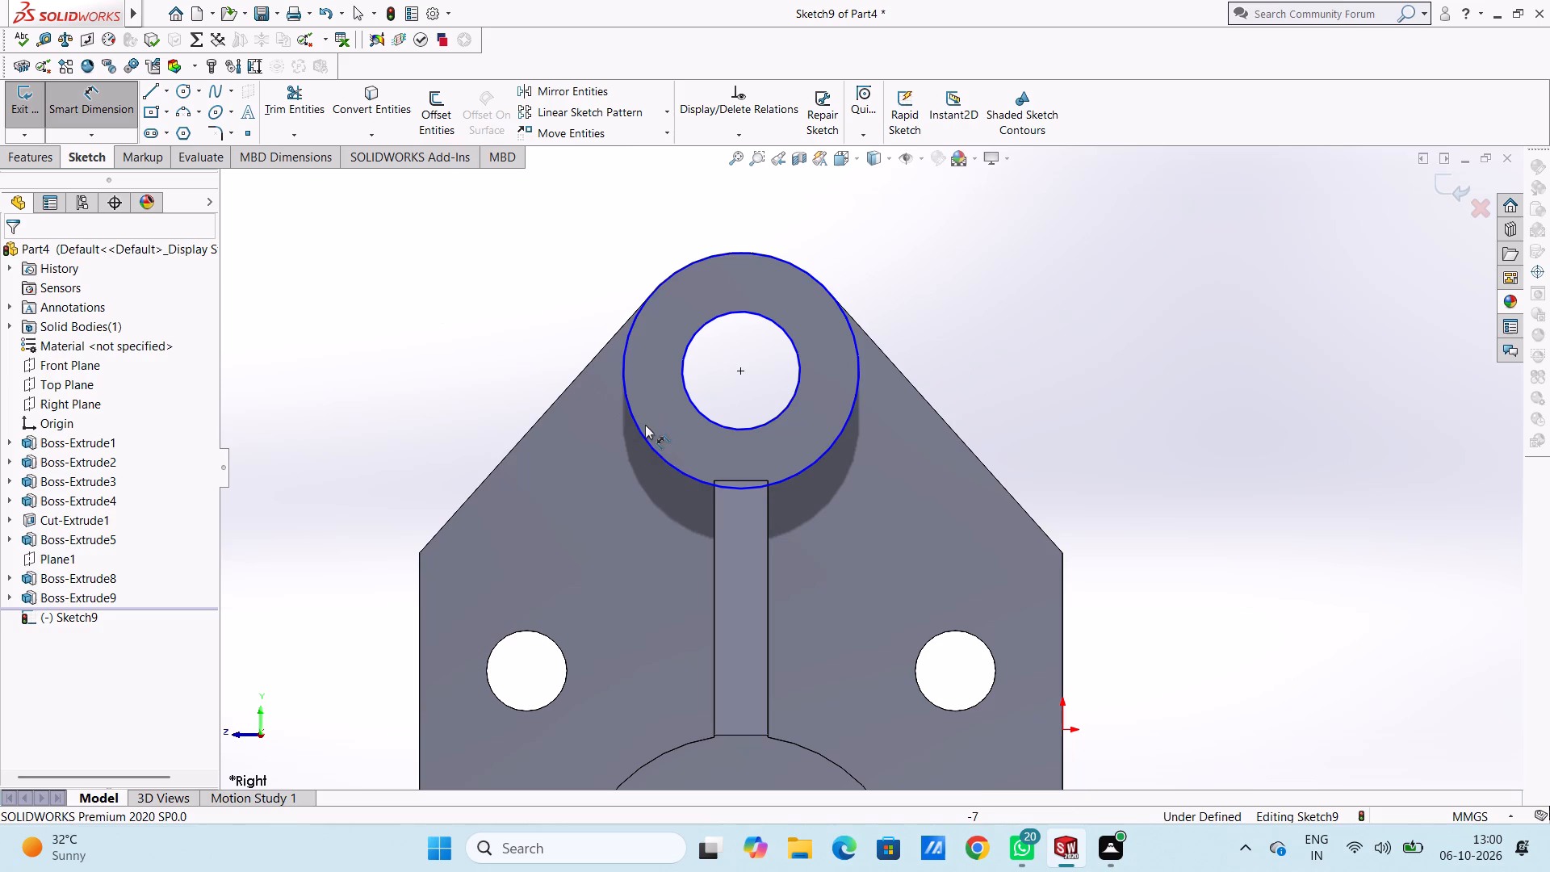
{"action": "left_click", "coordinate": [641, 430]}
{"action": "left_click", "coordinate": [354, 530]}
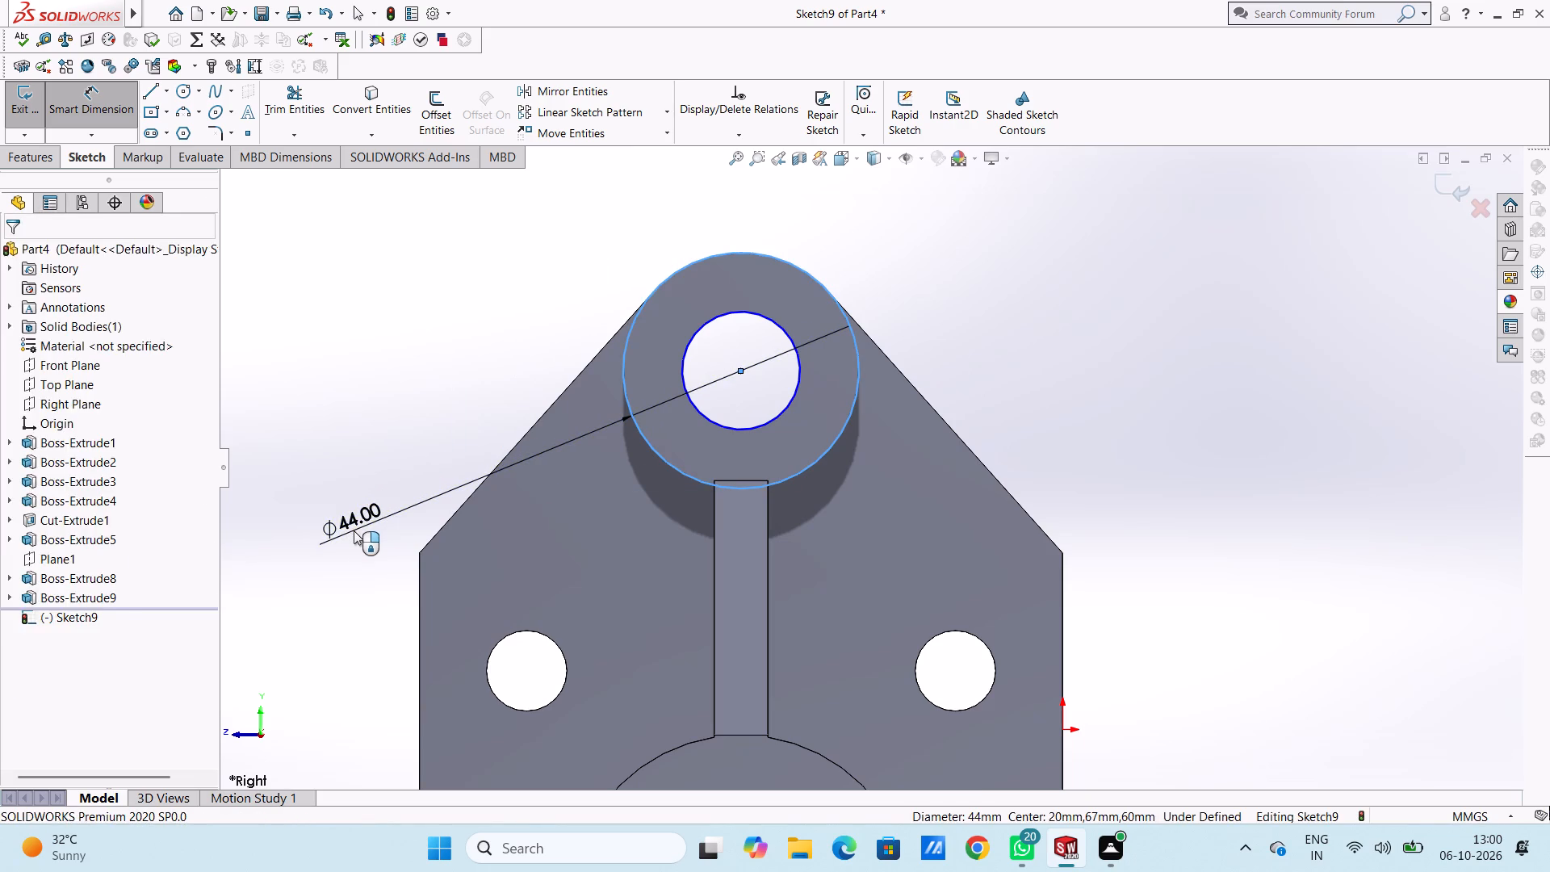
{"action": "left_click", "coordinate": [285, 502]}
{"action": "left_click", "coordinate": [316, 456]}
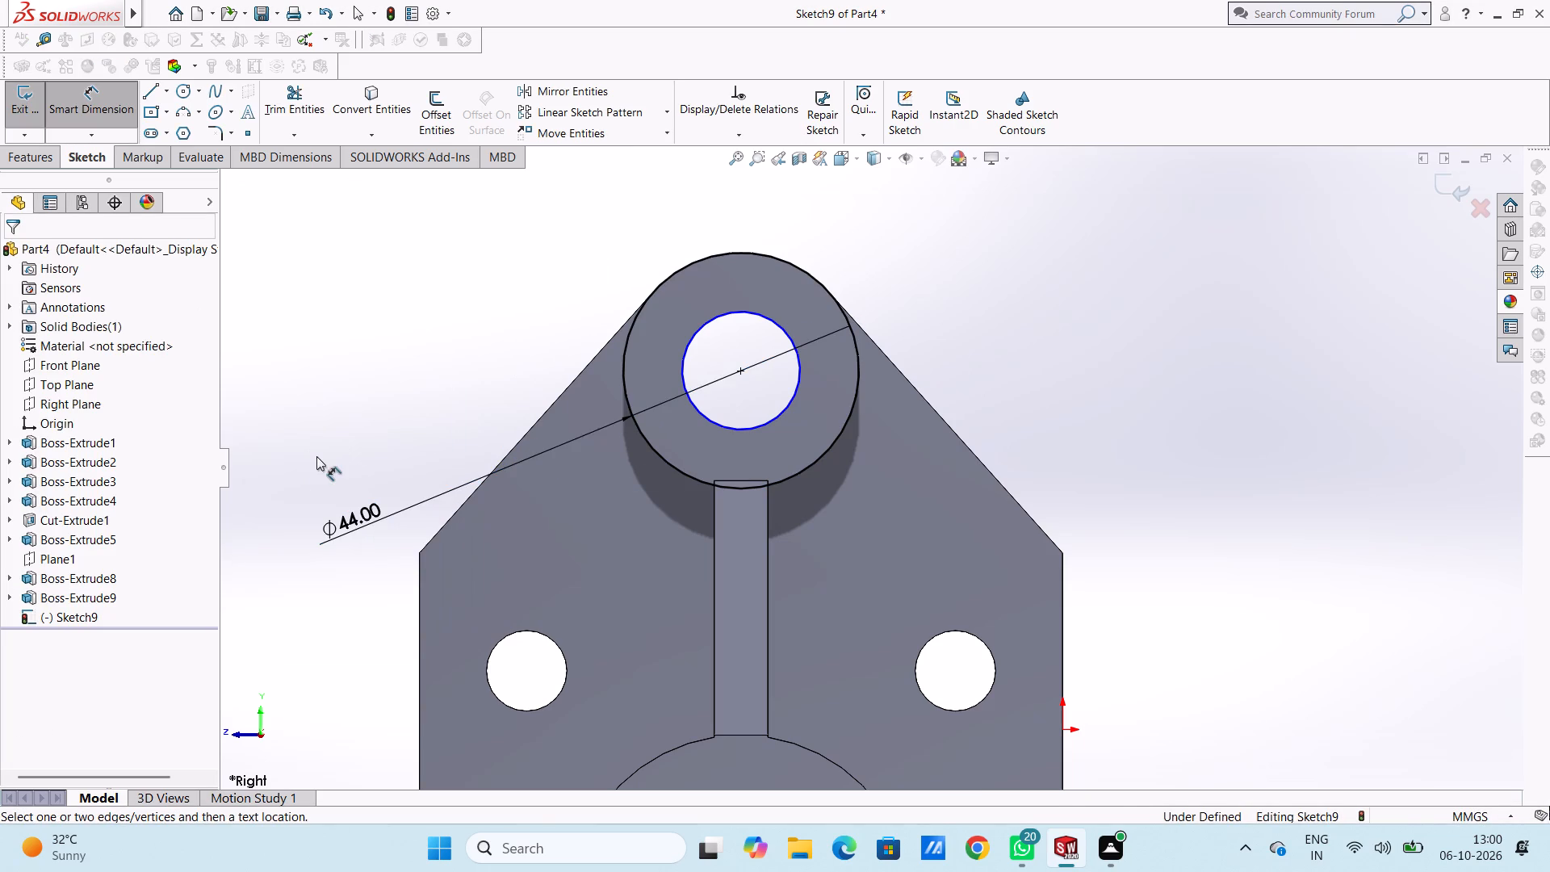
{"action": "left_click", "coordinate": [765, 426]}
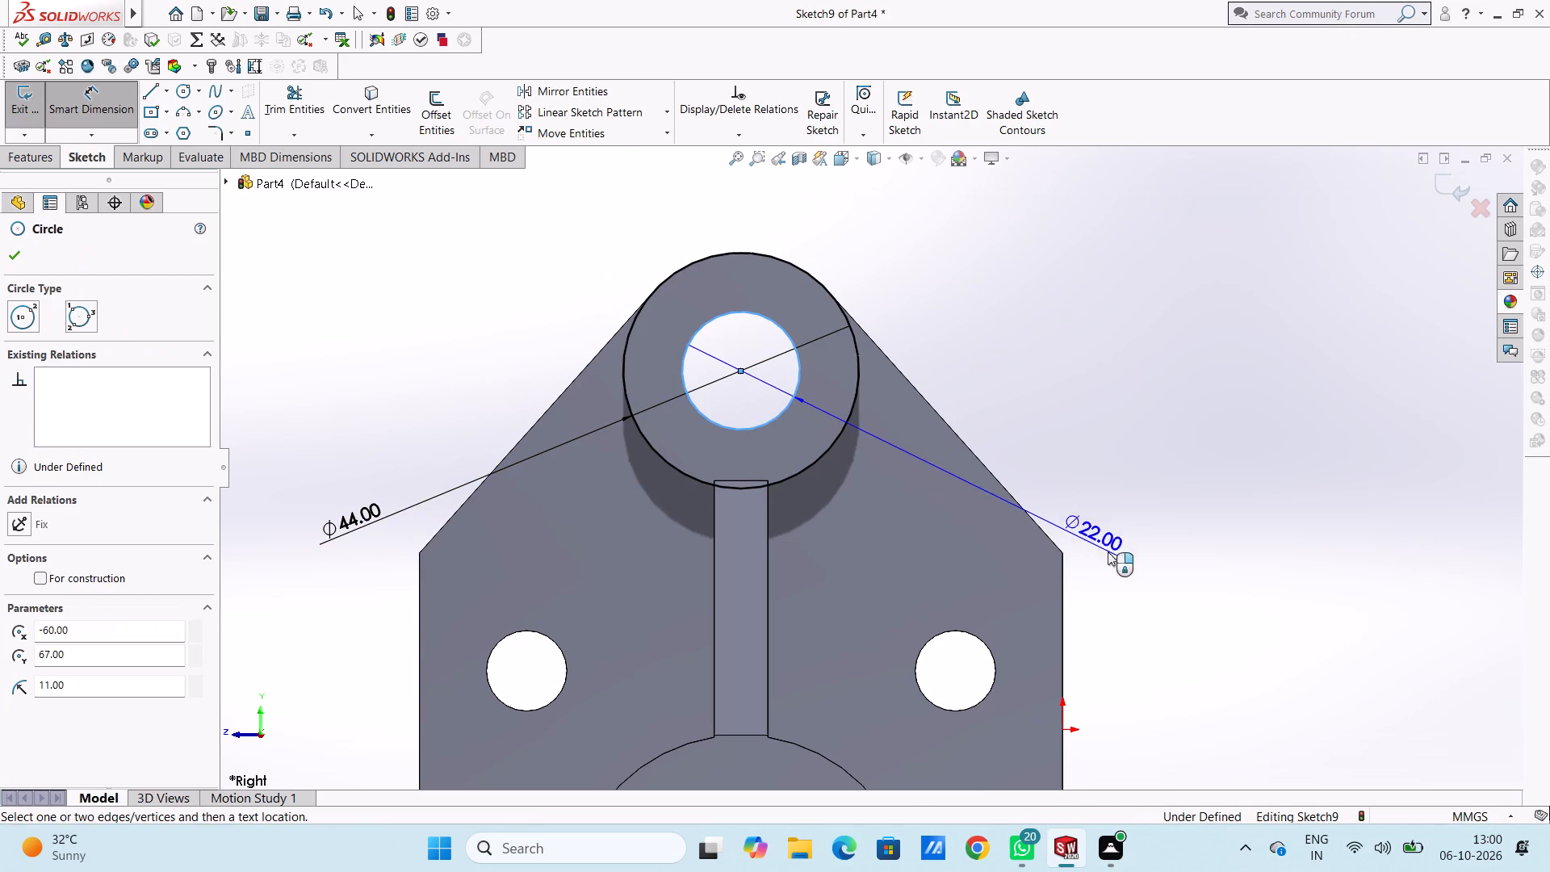
{"action": "left_click", "coordinate": [1134, 564]}
{"action": "left_click", "coordinate": [1068, 541]}
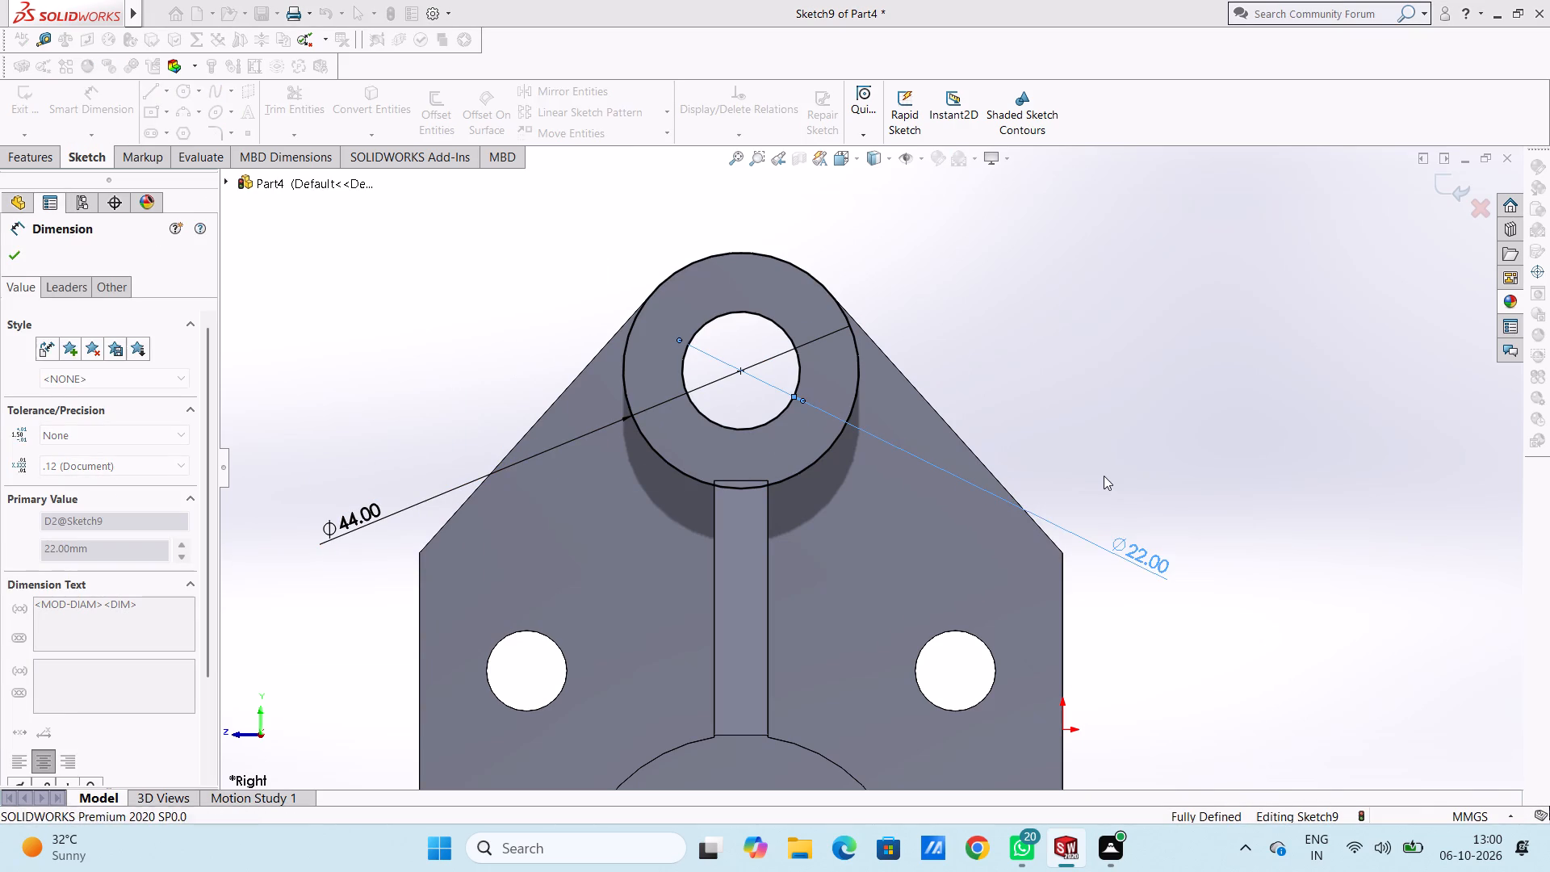
{"action": "left_click", "coordinate": [1104, 475]}
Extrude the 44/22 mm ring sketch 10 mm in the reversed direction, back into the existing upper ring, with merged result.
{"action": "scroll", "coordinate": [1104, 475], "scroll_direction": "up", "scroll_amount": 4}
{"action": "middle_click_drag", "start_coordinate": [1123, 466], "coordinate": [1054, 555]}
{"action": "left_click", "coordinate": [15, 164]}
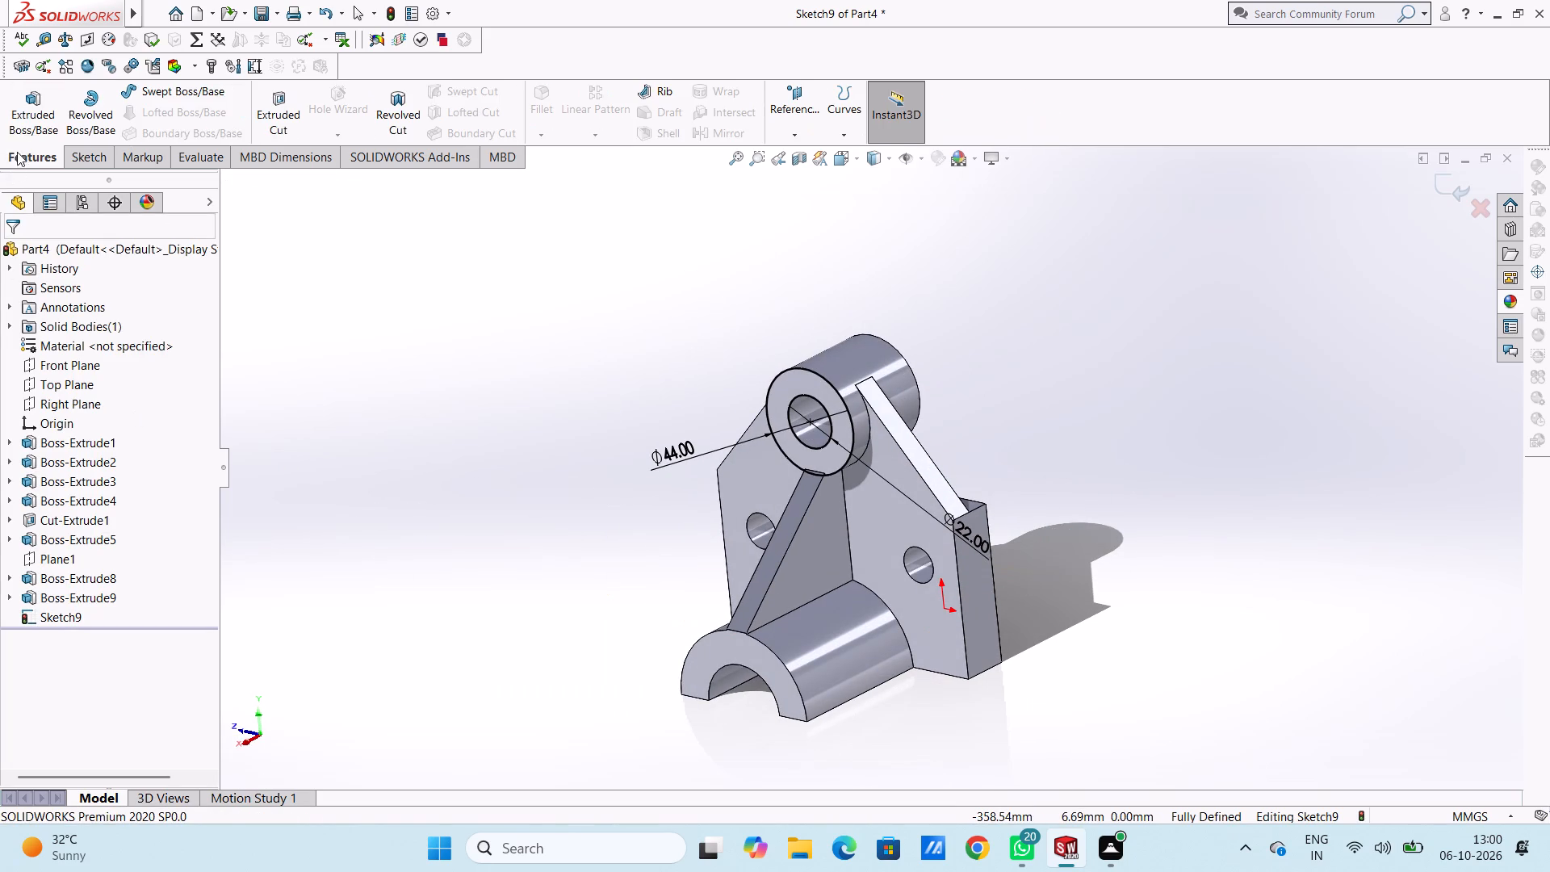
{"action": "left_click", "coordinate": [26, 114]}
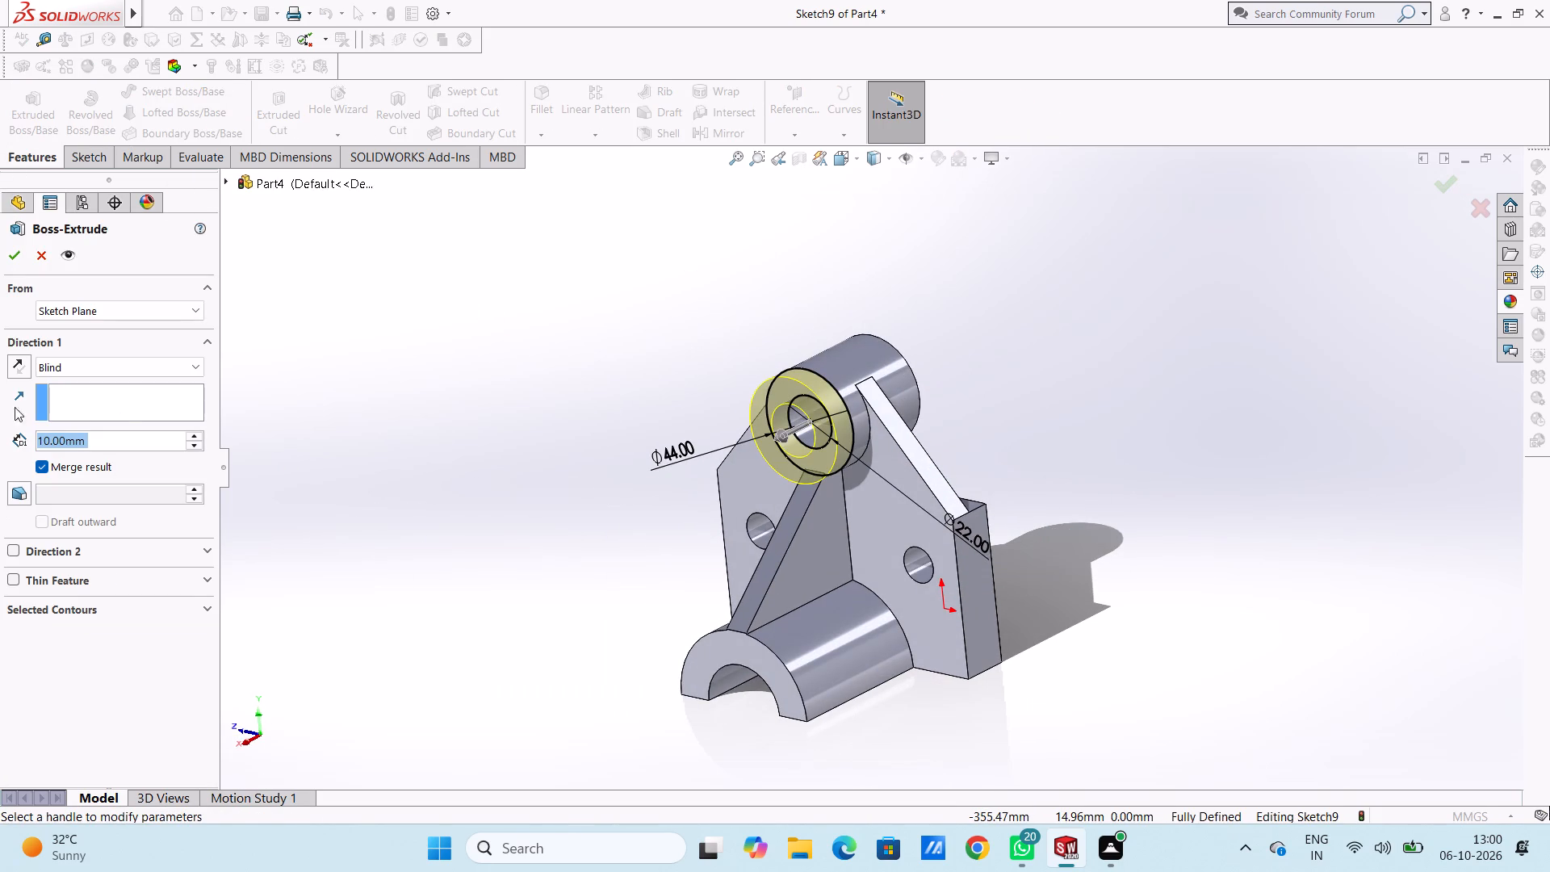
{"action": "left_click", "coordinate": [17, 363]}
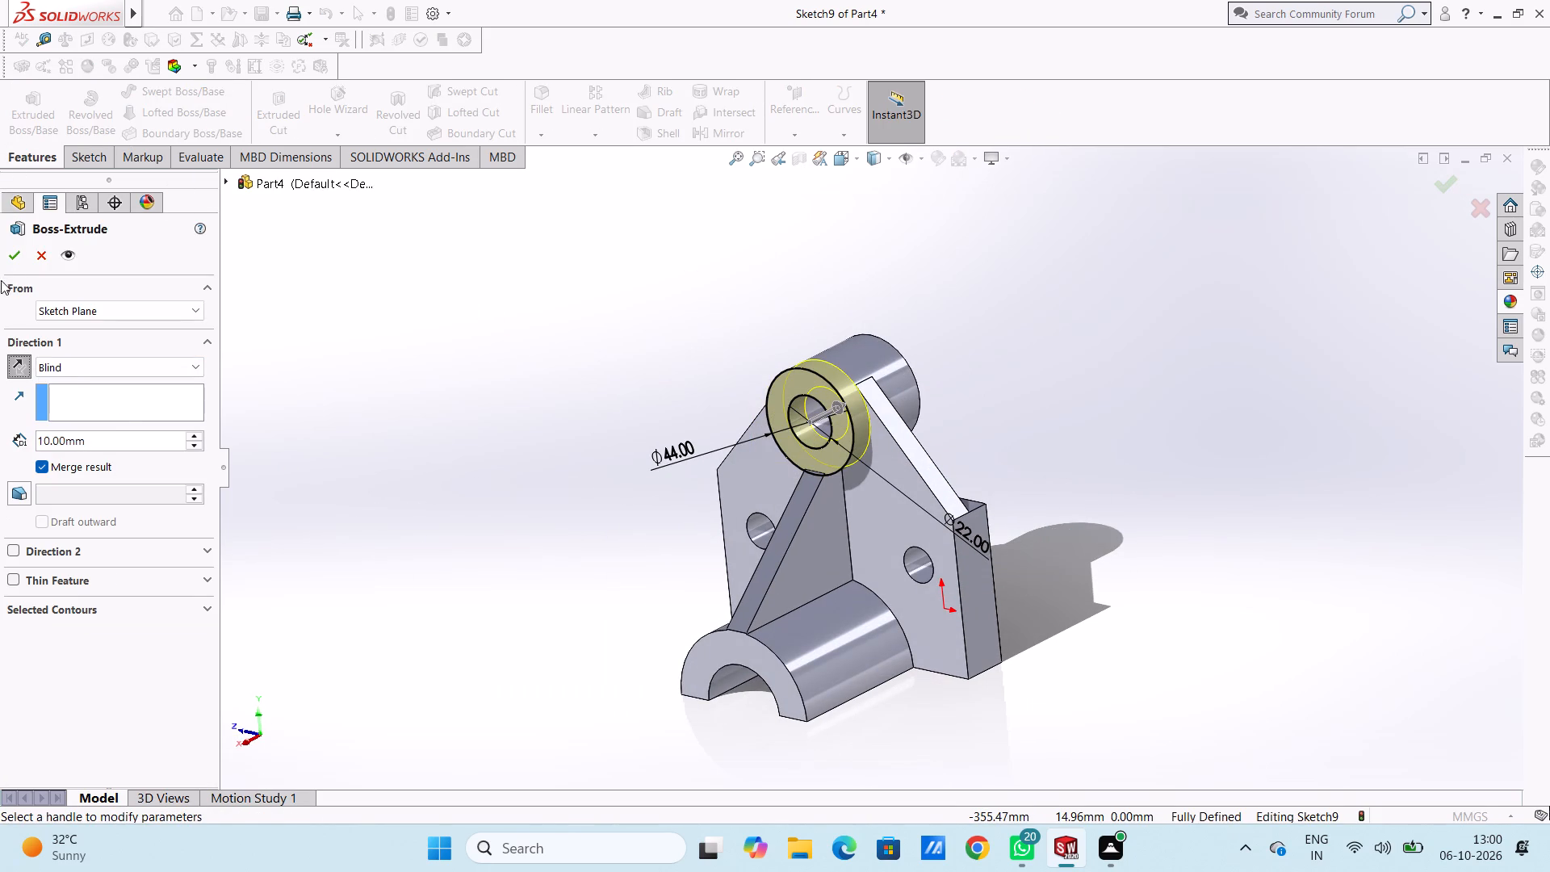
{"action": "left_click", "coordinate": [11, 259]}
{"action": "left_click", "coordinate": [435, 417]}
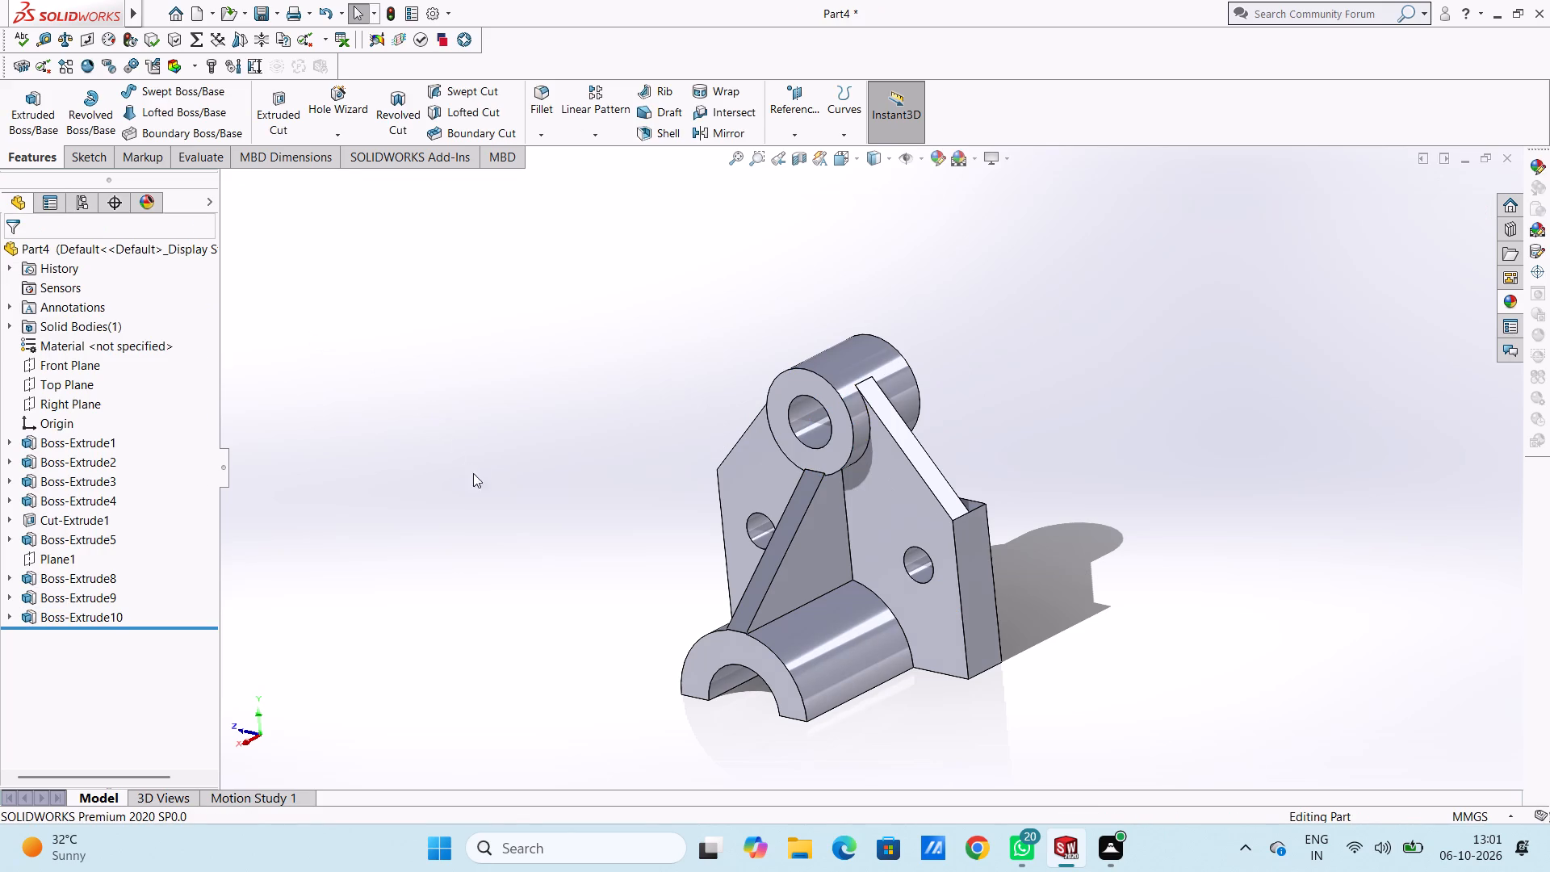
Examine the junction where the rib's top end meets the lower front edge of the upper ring.
{"action": "middle_click_drag", "start_coordinate": [484, 488], "coordinate": [647, 427]}
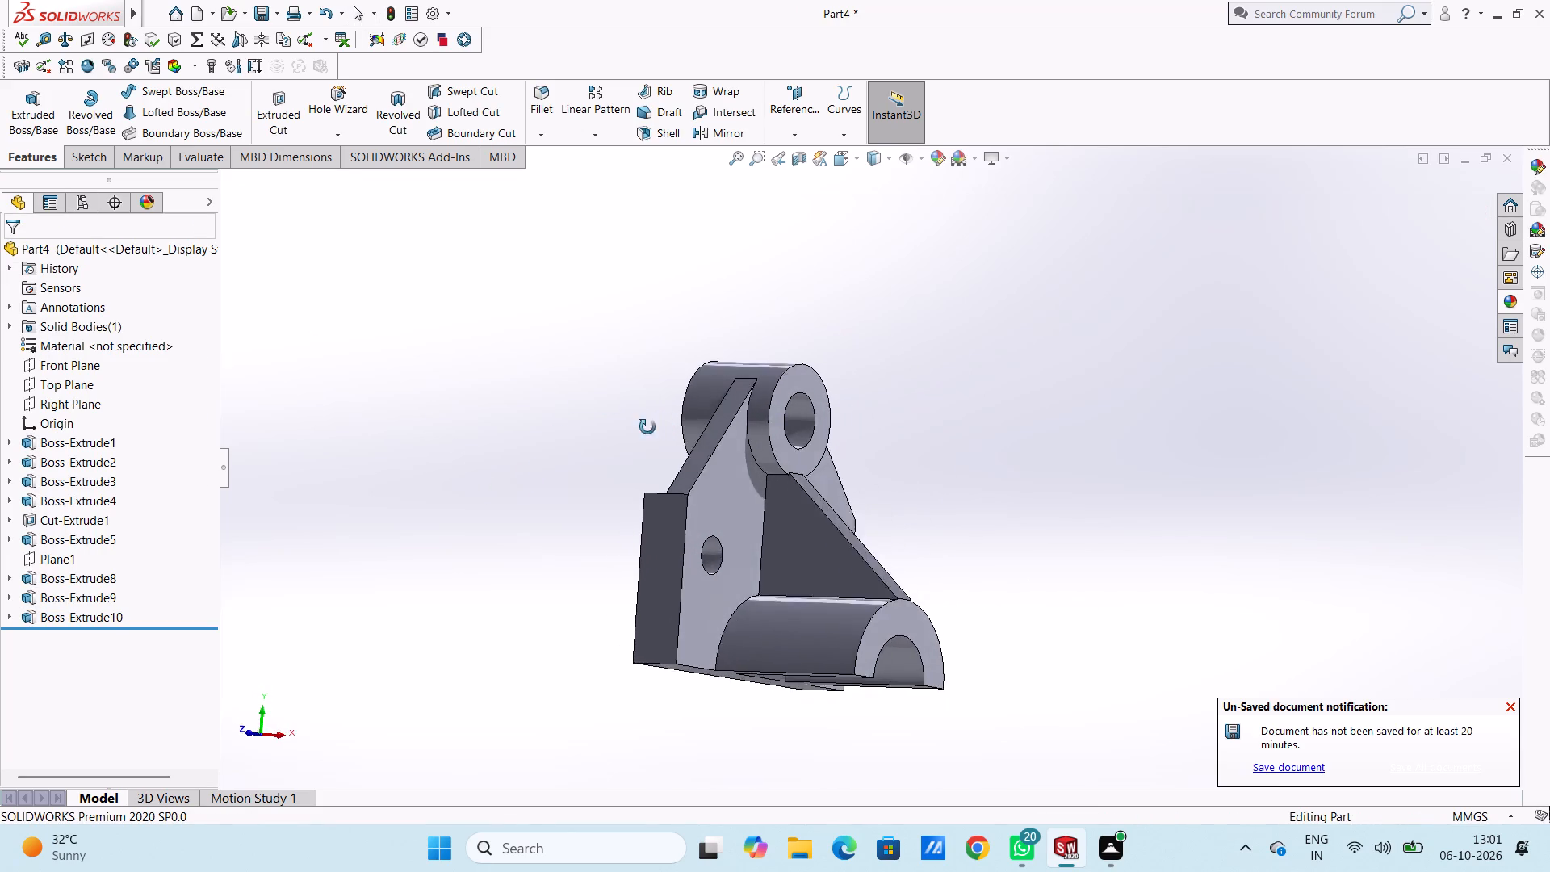
{"action": "middle_click_drag", "start_coordinate": [647, 427], "coordinate": [624, 461]}
{"action": "scroll", "coordinate": [816, 484], "scroll_direction": "down", "scroll_amount": 2}
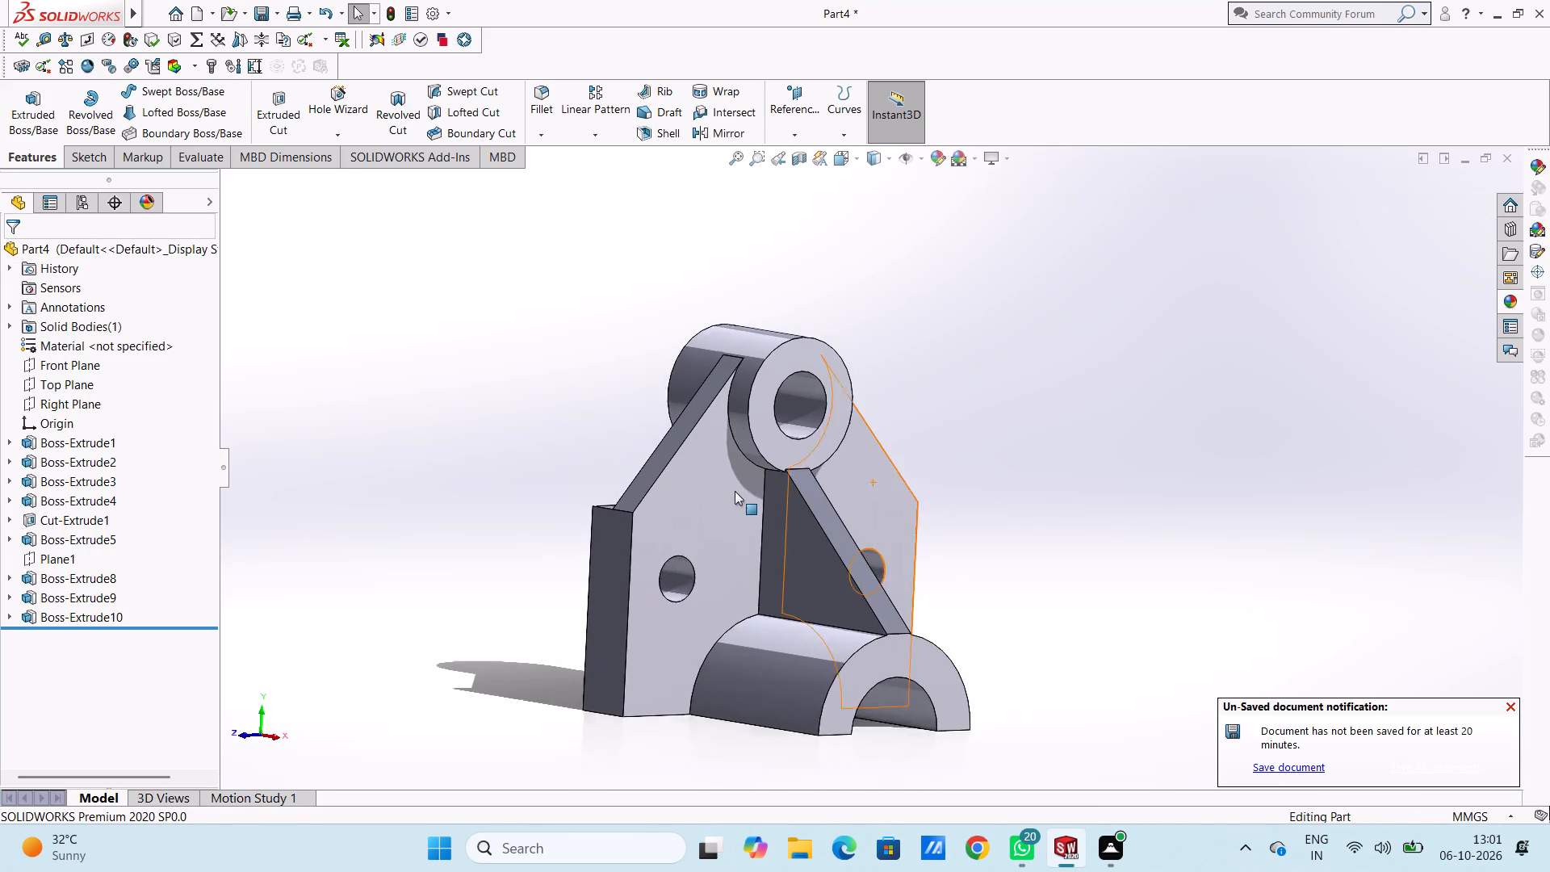
{"action": "scroll", "coordinate": [735, 491], "scroll_direction": "down", "scroll_amount": 2}
{"action": "scroll", "coordinate": [806, 468], "scroll_direction": "down", "scroll_amount": 3}
{"action": "scroll", "coordinate": [896, 439], "scroll_direction": "down", "scroll_amount": 3}
{"action": "middle_click_drag", "start_coordinate": [921, 454], "coordinate": [982, 443]}
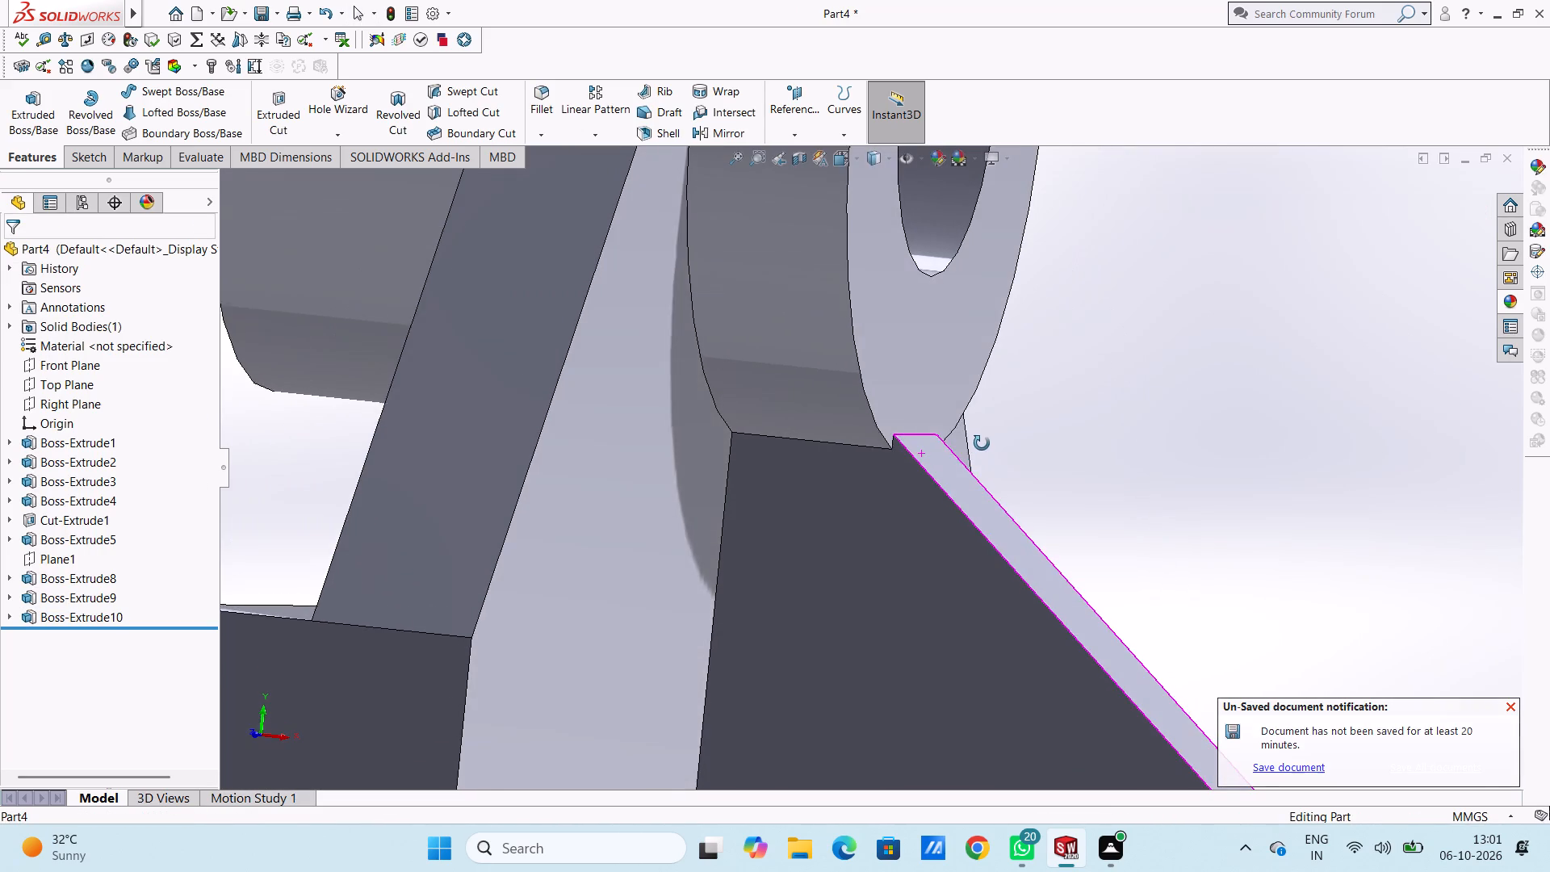
{"action": "middle_click_drag", "start_coordinate": [982, 443], "coordinate": [984, 442]}
{"action": "scroll", "coordinate": [913, 474], "scroll_direction": "down", "scroll_amount": 2}
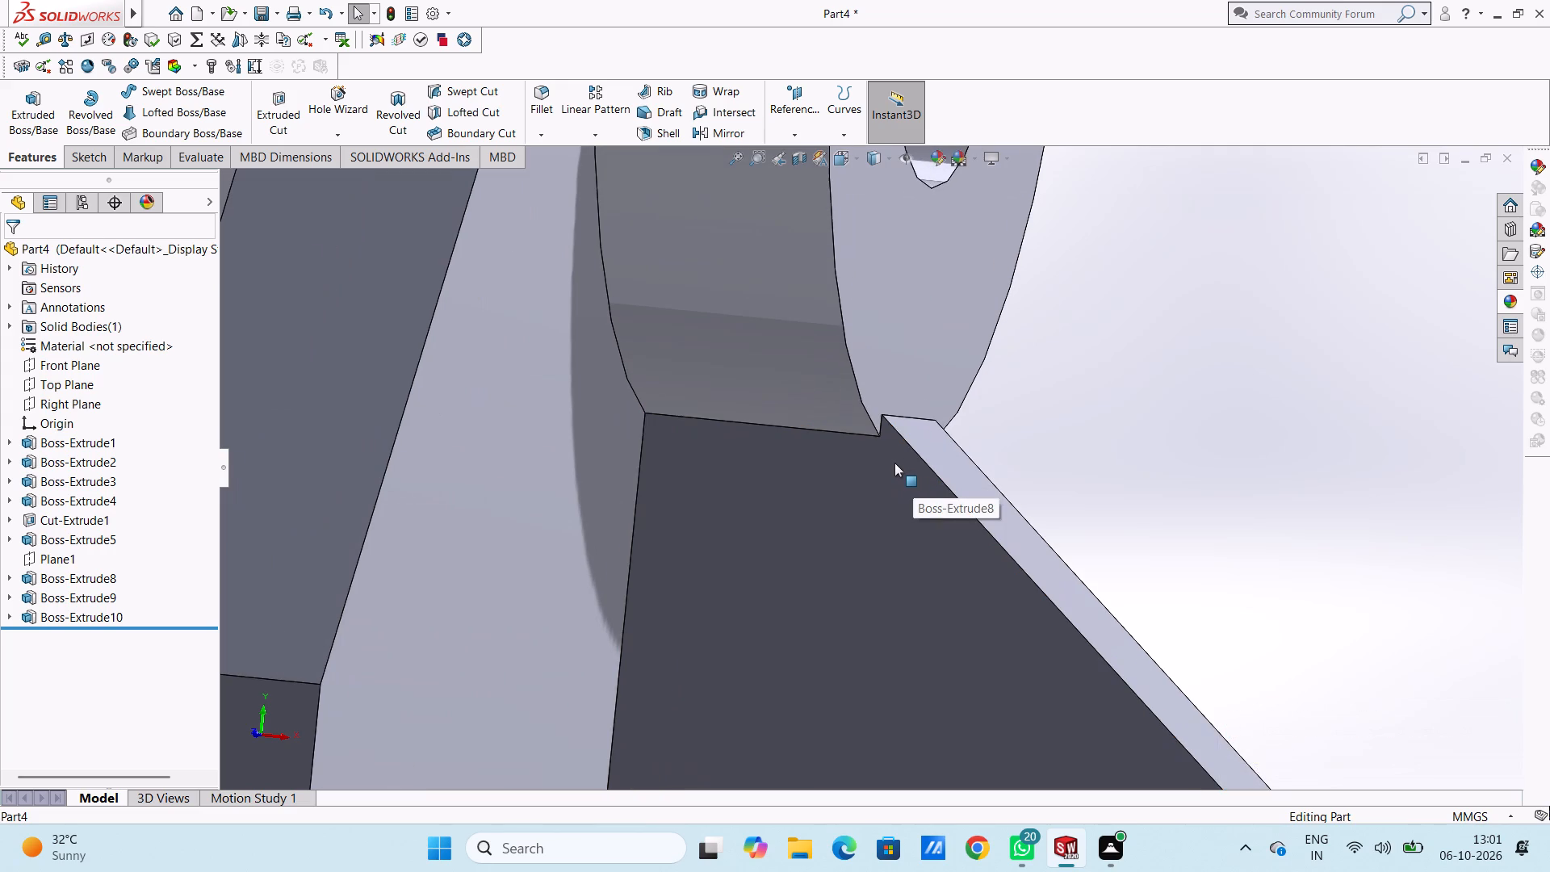
{"action": "scroll", "coordinate": [906, 442], "scroll_direction": "down", "scroll_amount": 2}
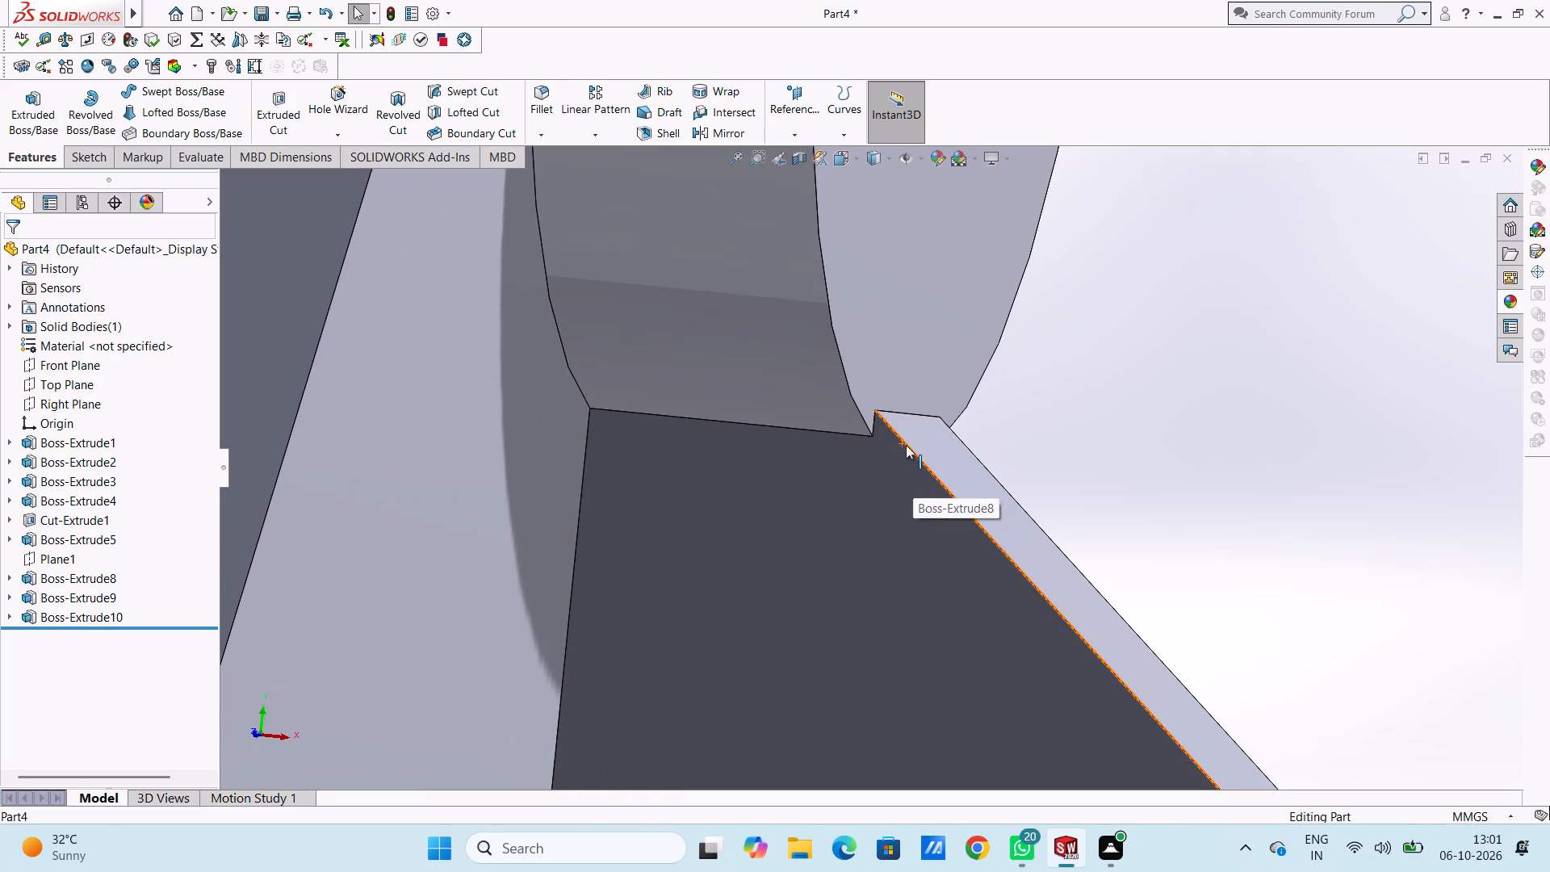
{"action": "scroll", "coordinate": [860, 457], "scroll_direction": "up", "scroll_amount": 3}
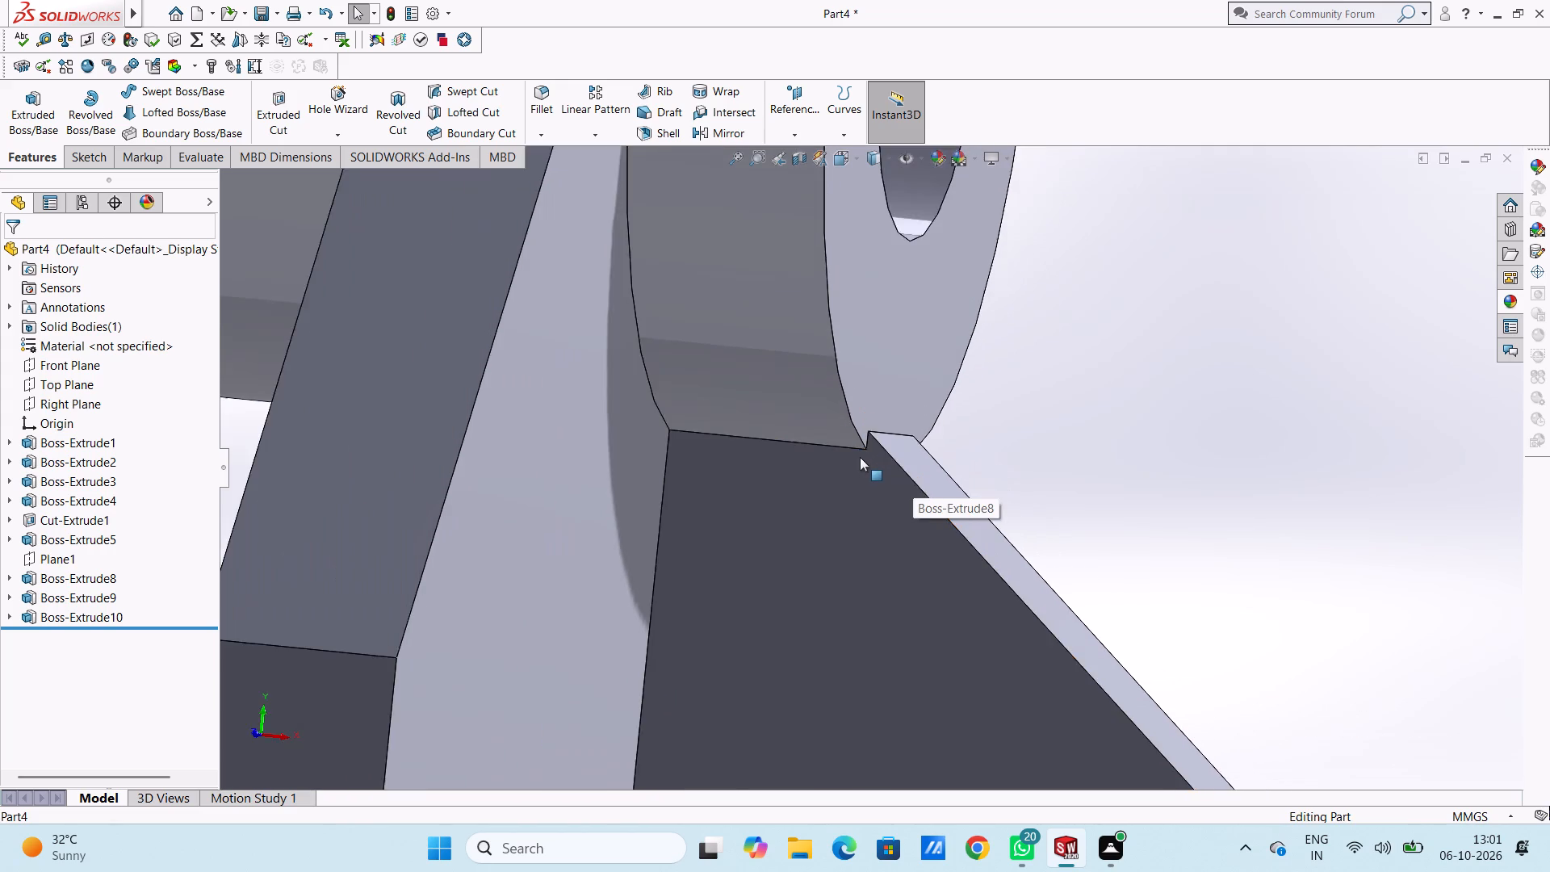
{"action": "scroll", "coordinate": [860, 457], "scroll_direction": "up", "scroll_amount": 9}
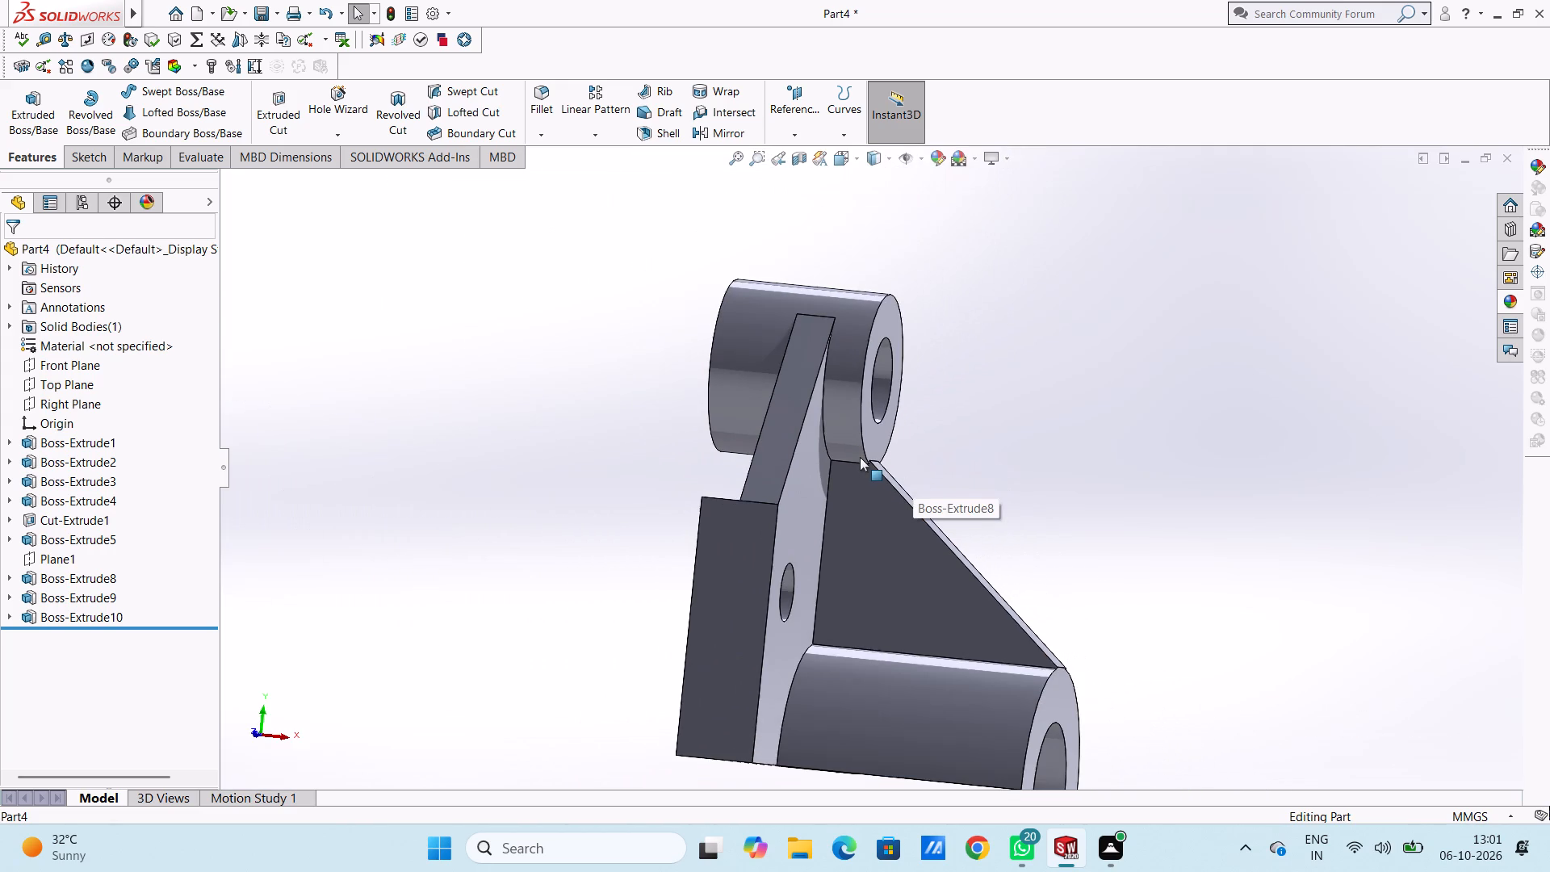
{"action": "scroll", "coordinate": [860, 457], "scroll_direction": "down", "scroll_amount": 2}
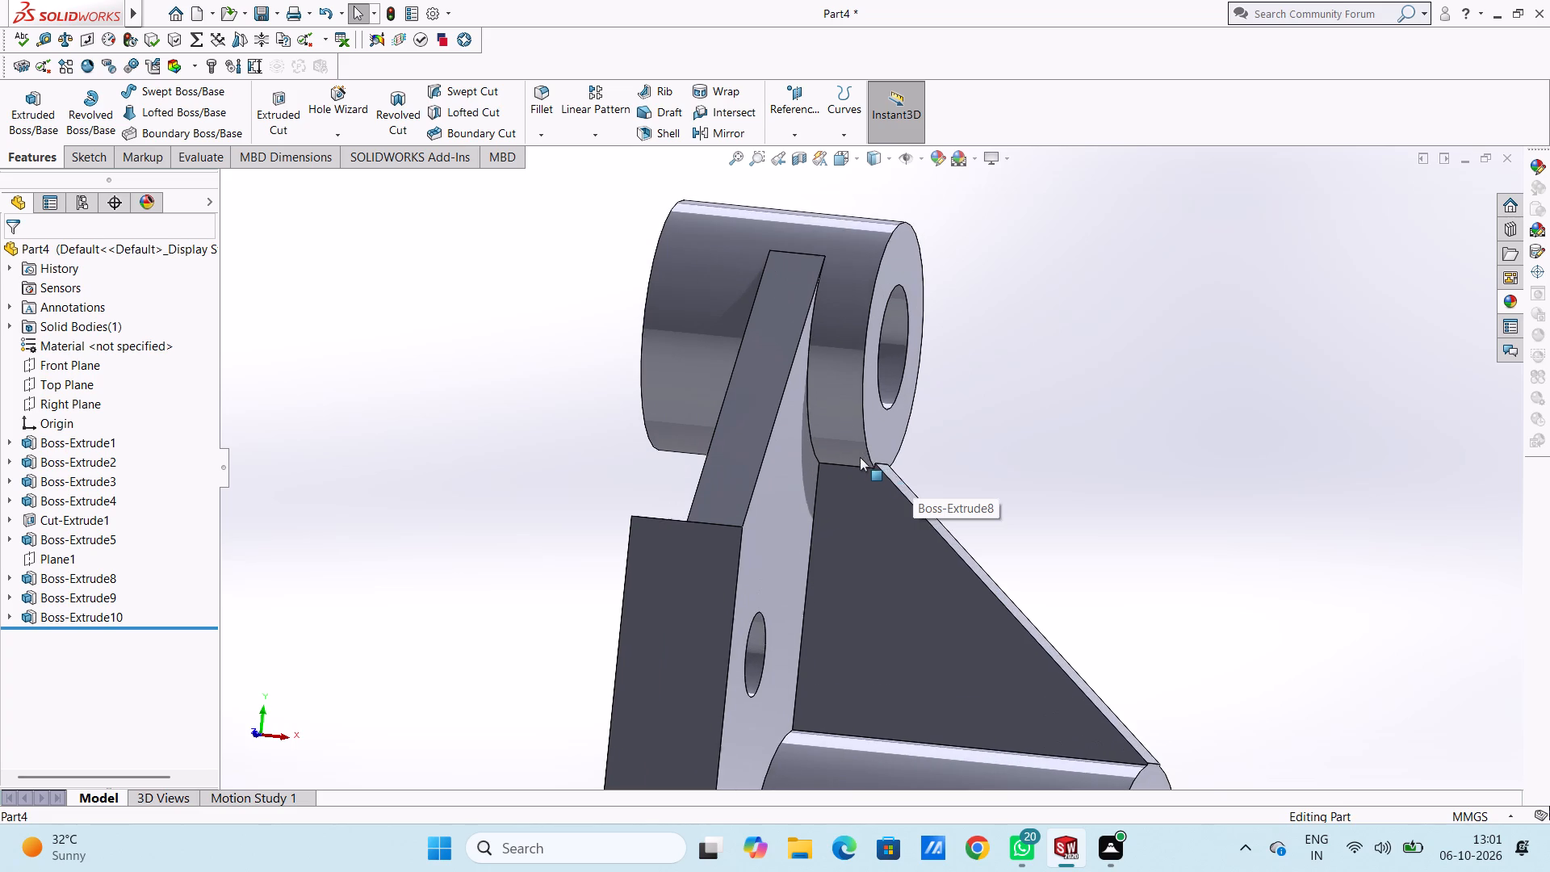
{"action": "scroll", "coordinate": [942, 488], "scroll_direction": "down", "scroll_amount": 3}
{"action": "scroll", "coordinate": [867, 467], "scroll_direction": "down", "scroll_amount": 1}
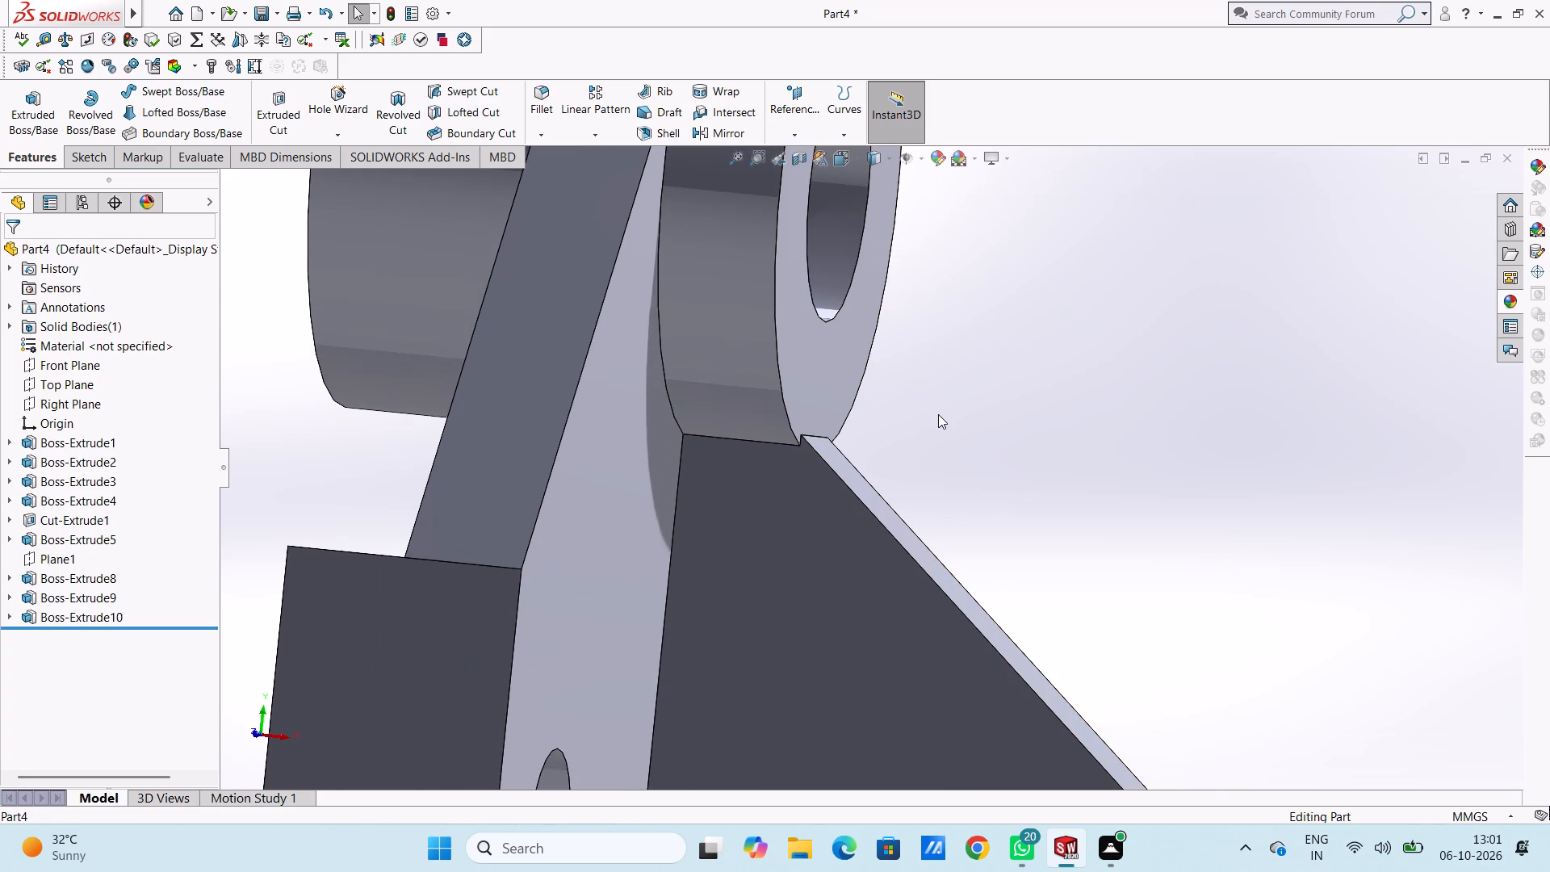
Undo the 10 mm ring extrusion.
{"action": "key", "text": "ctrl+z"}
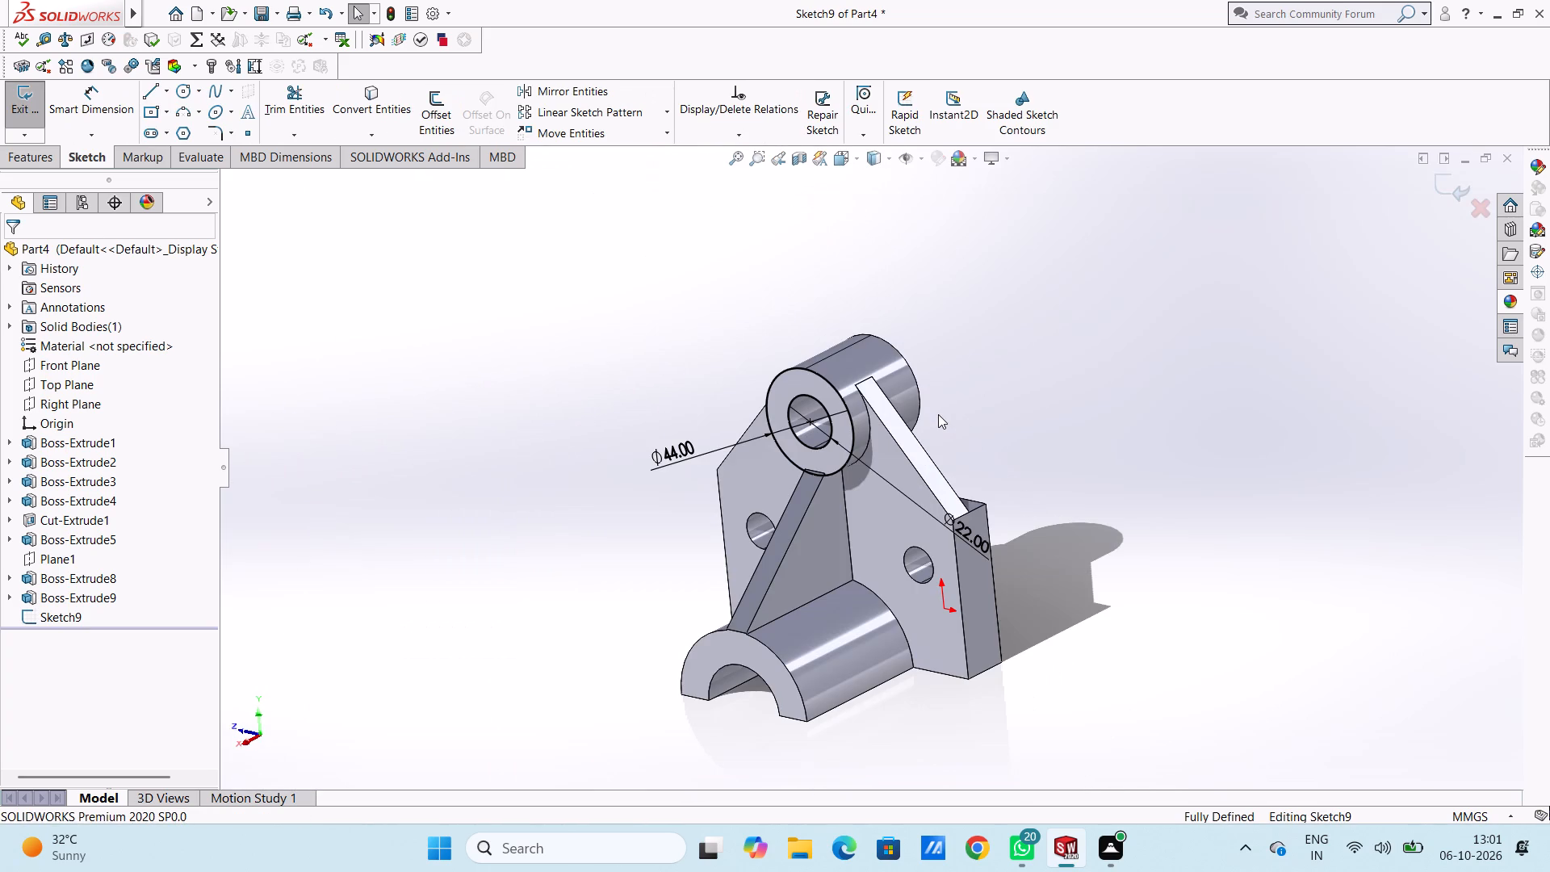
Start a merged blind extrusion of the ring sketch outward from the front face, trying depths of 1, 0.5 and 0.2 mm against the rib's end.
{"action": "scroll", "coordinate": [861, 482], "scroll_direction": "down", "scroll_amount": 6}
{"action": "middle_click_drag", "start_coordinate": [887, 479], "coordinate": [858, 479]}
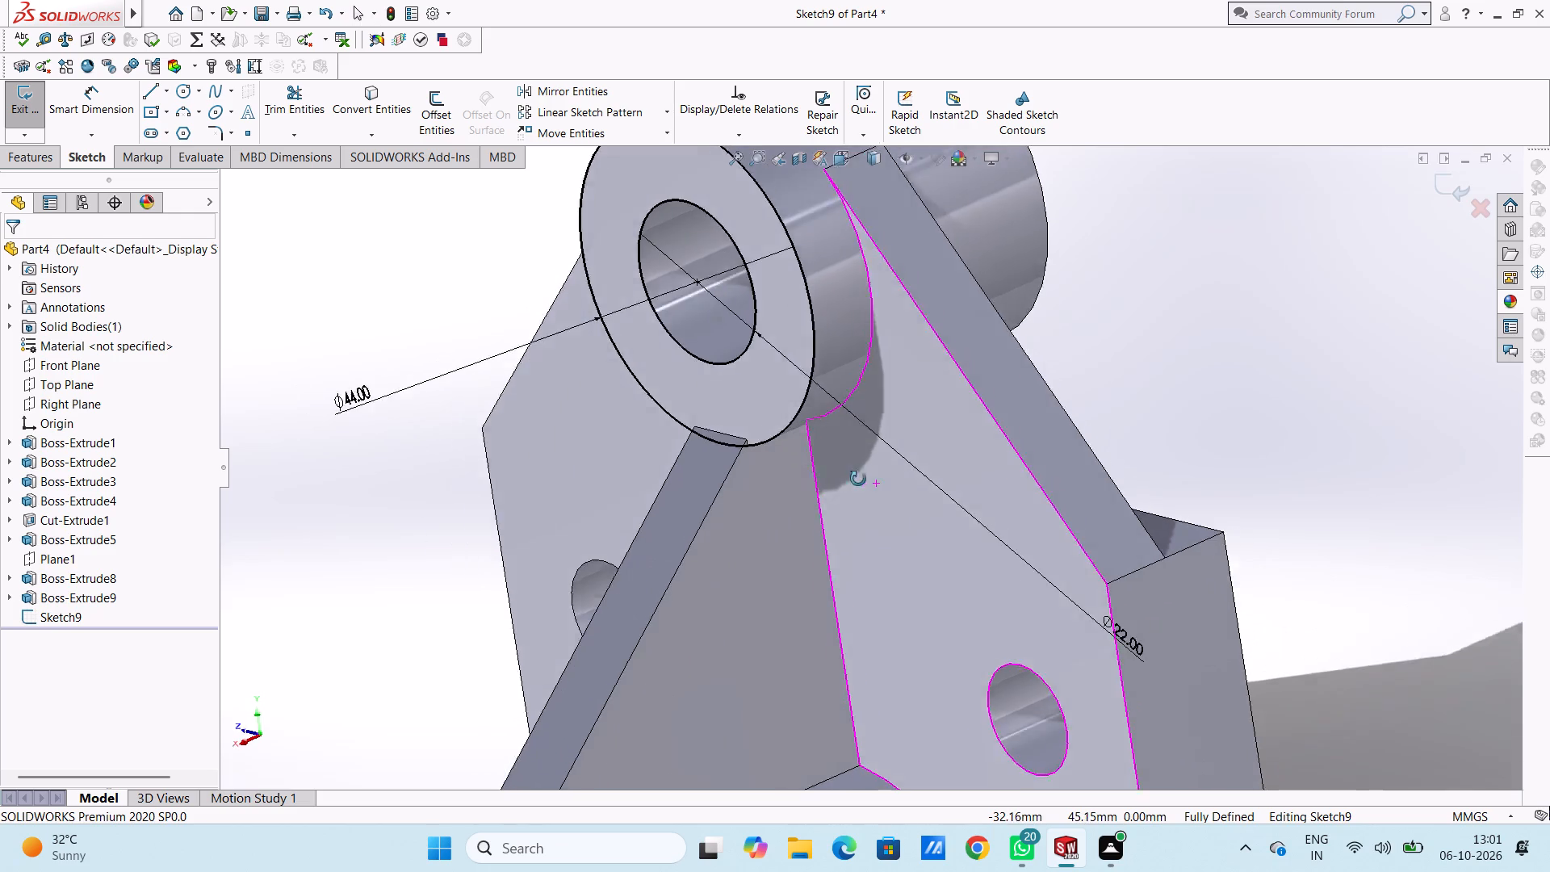
{"action": "middle_click_drag", "start_coordinate": [858, 479], "coordinate": [817, 484]}
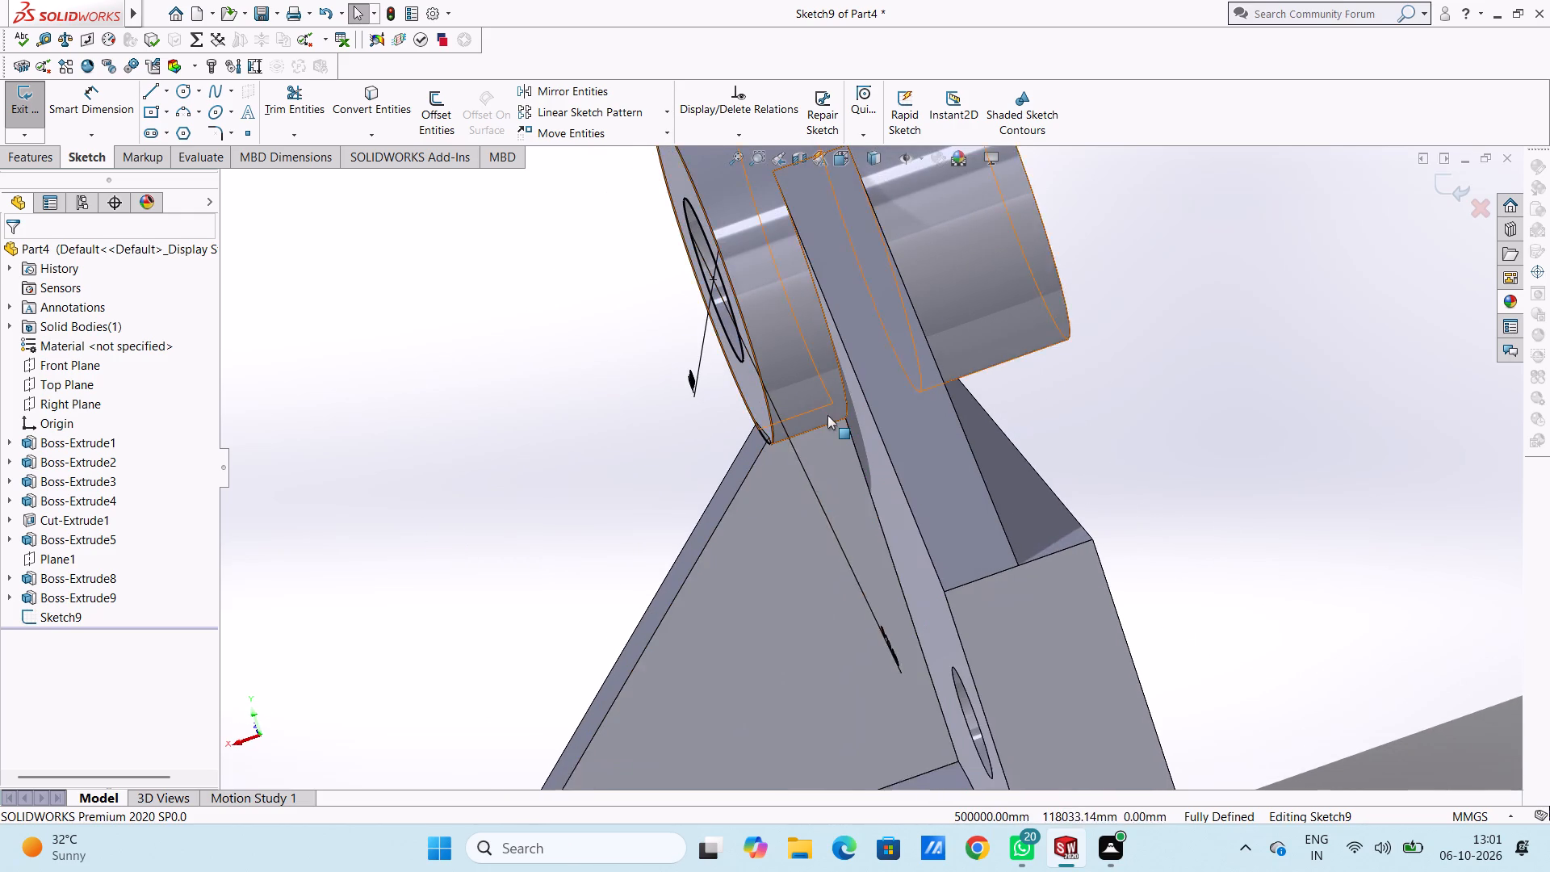
{"action": "scroll", "coordinate": [827, 415], "scroll_direction": "down", "scroll_amount": 4}
{"action": "left_click", "coordinate": [33, 155]}
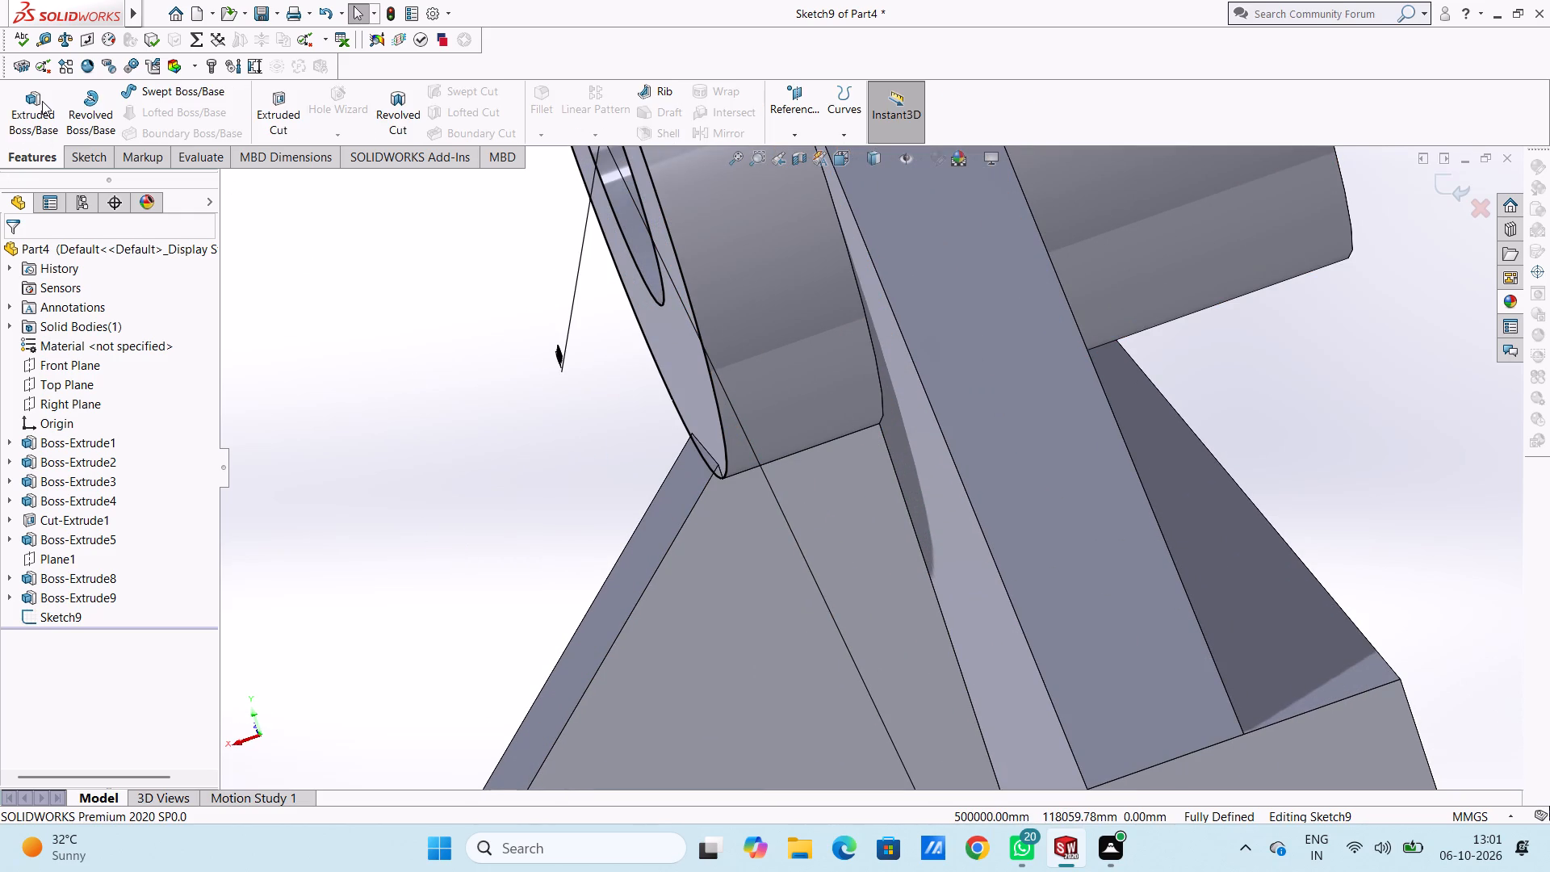
{"action": "left_click", "coordinate": [42, 101]}
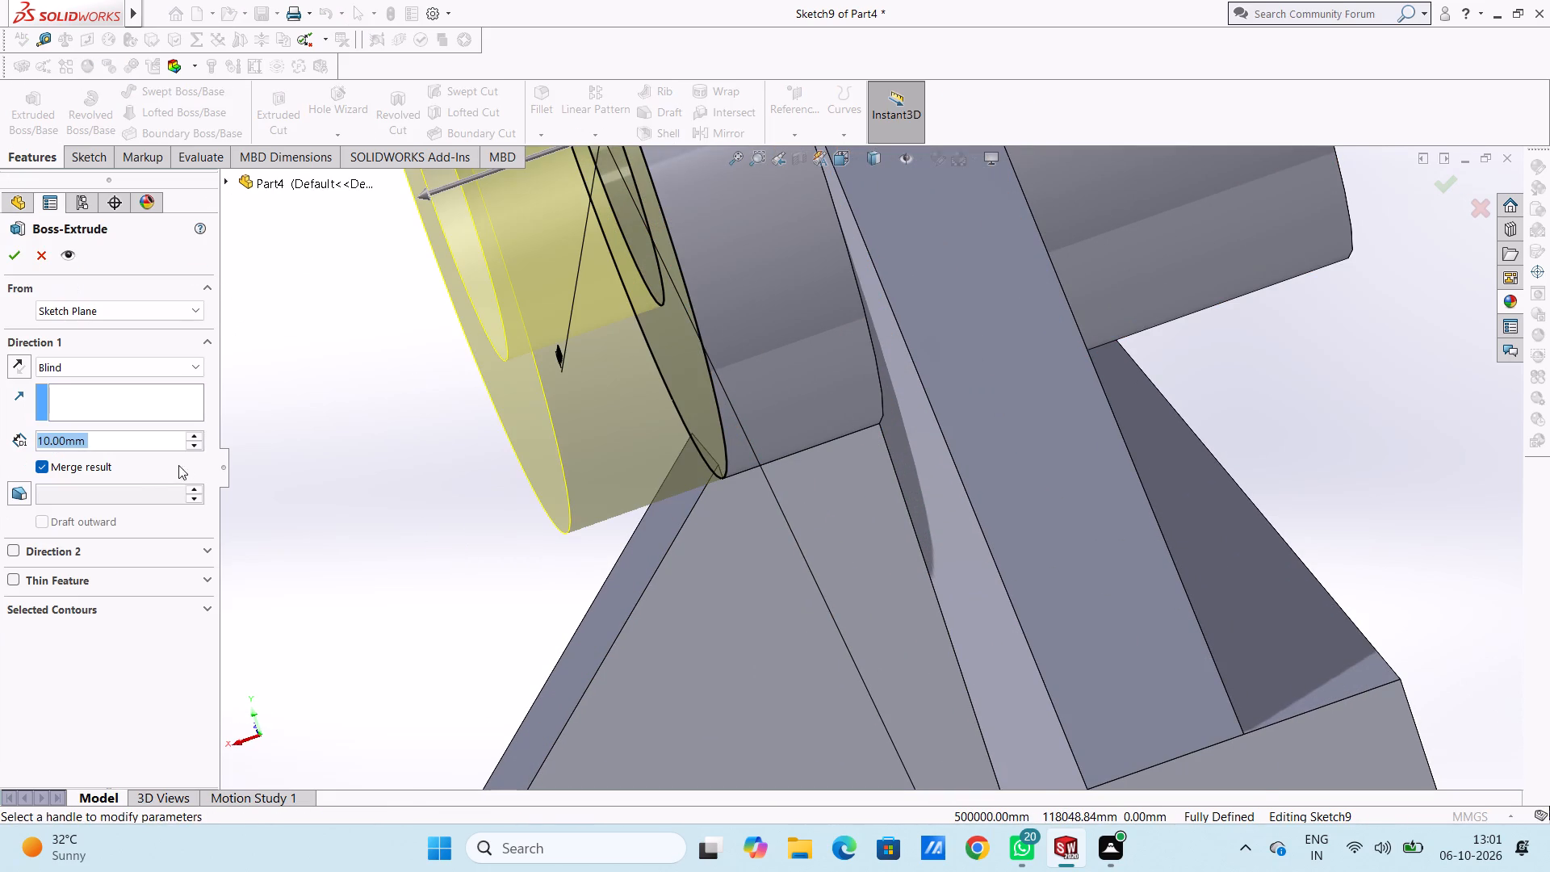
{"action": "key", "text": "1"}
{"action": "key", "text": "Return"}
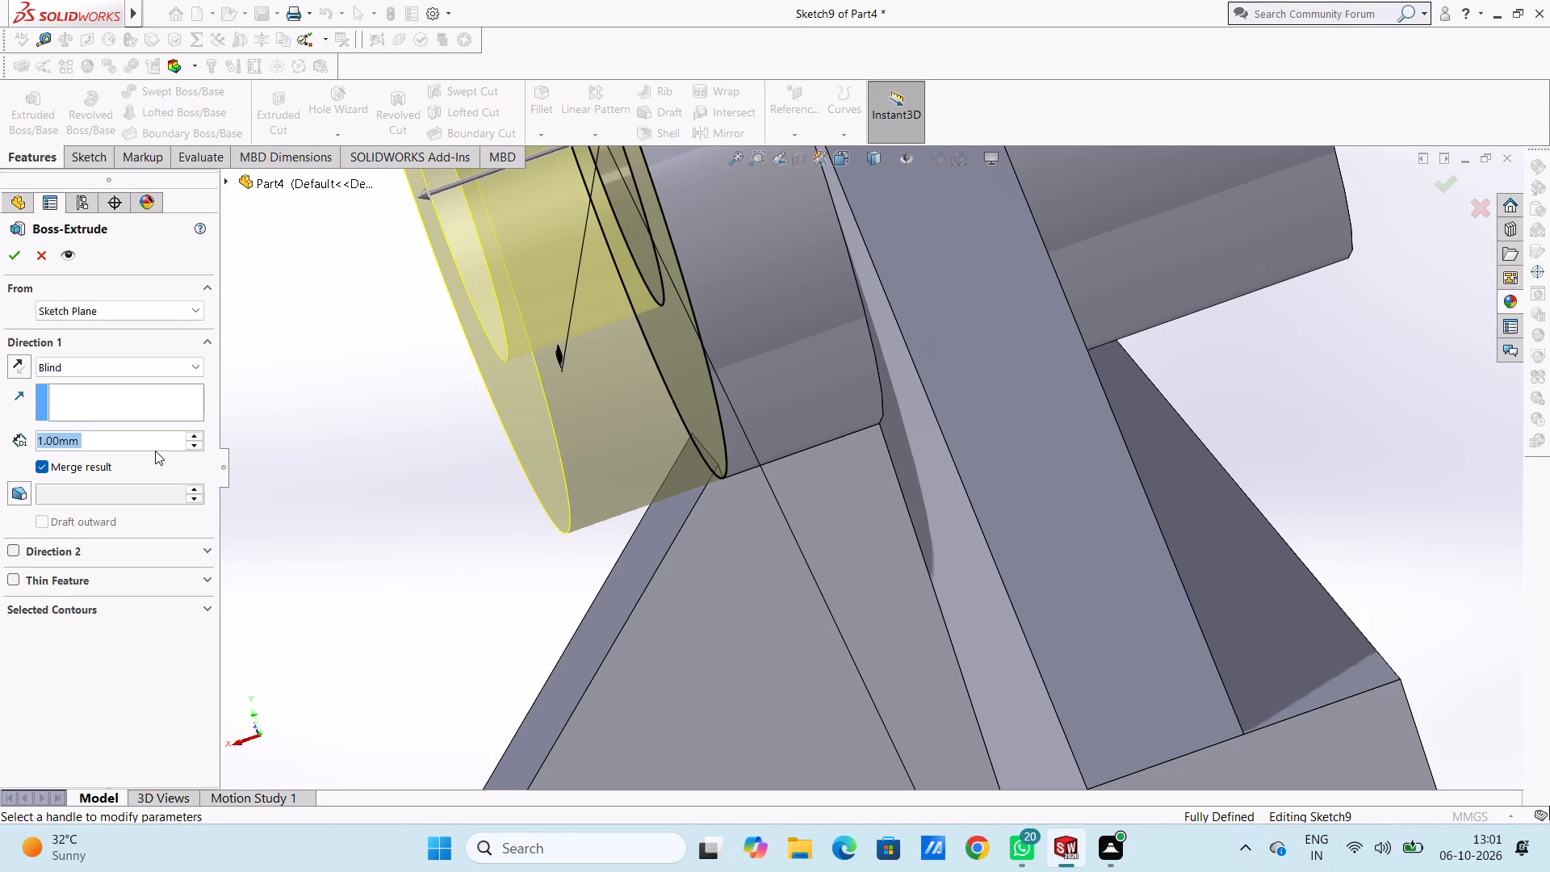
{"action": "type", "text": "0.5"}
{"action": "key", "text": "Return"}
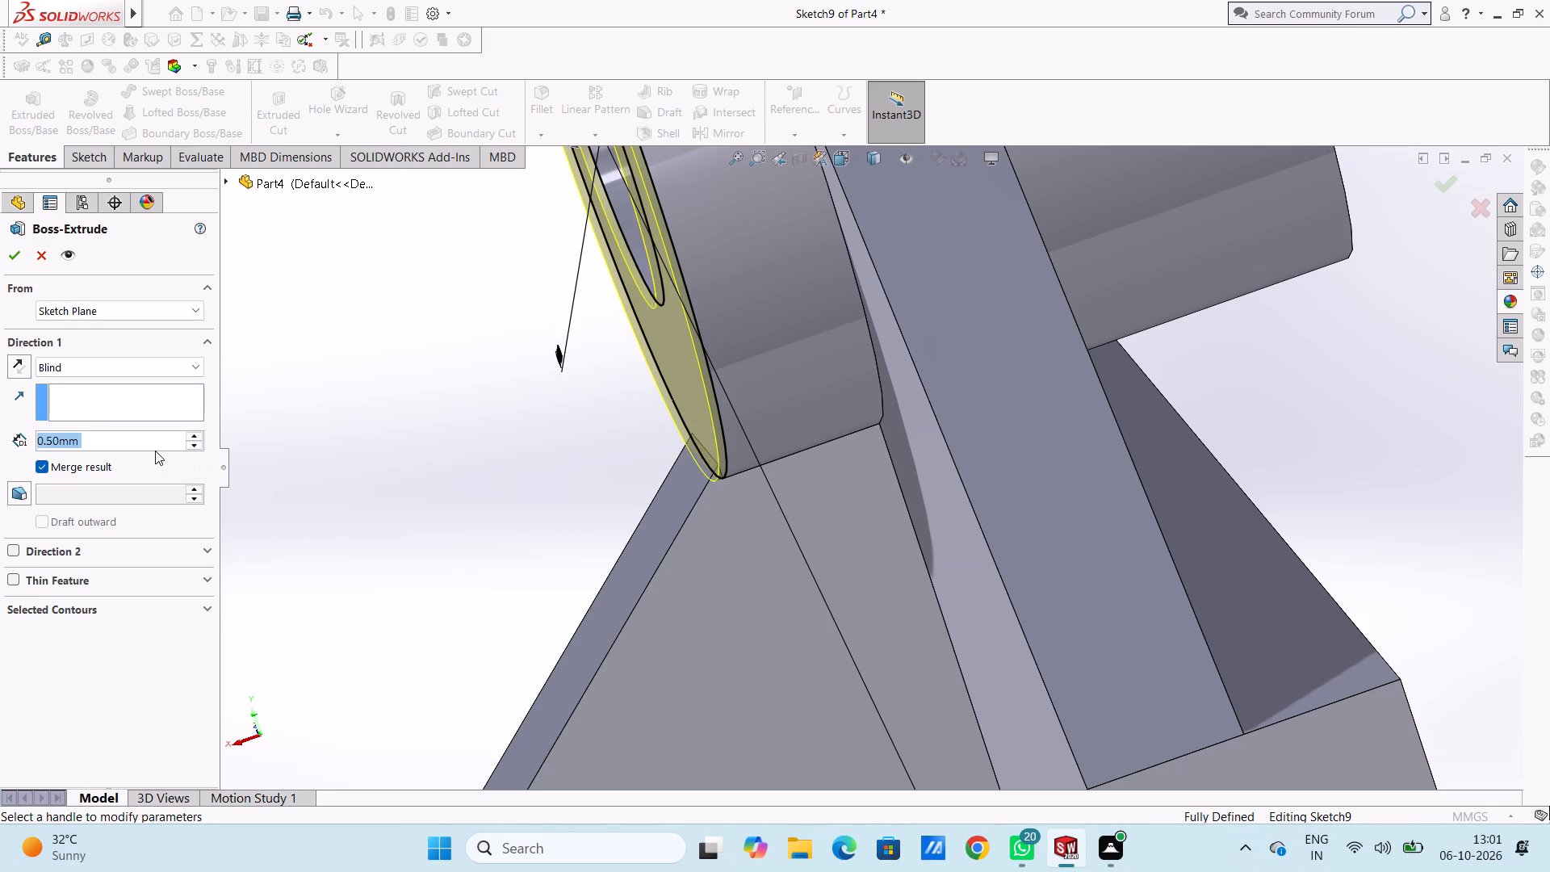
{"action": "type", "text": "0.2"}
{"action": "key", "text": "Return"}
{"action": "middle_click_drag", "start_coordinate": [517, 471], "coordinate": [576, 484]}
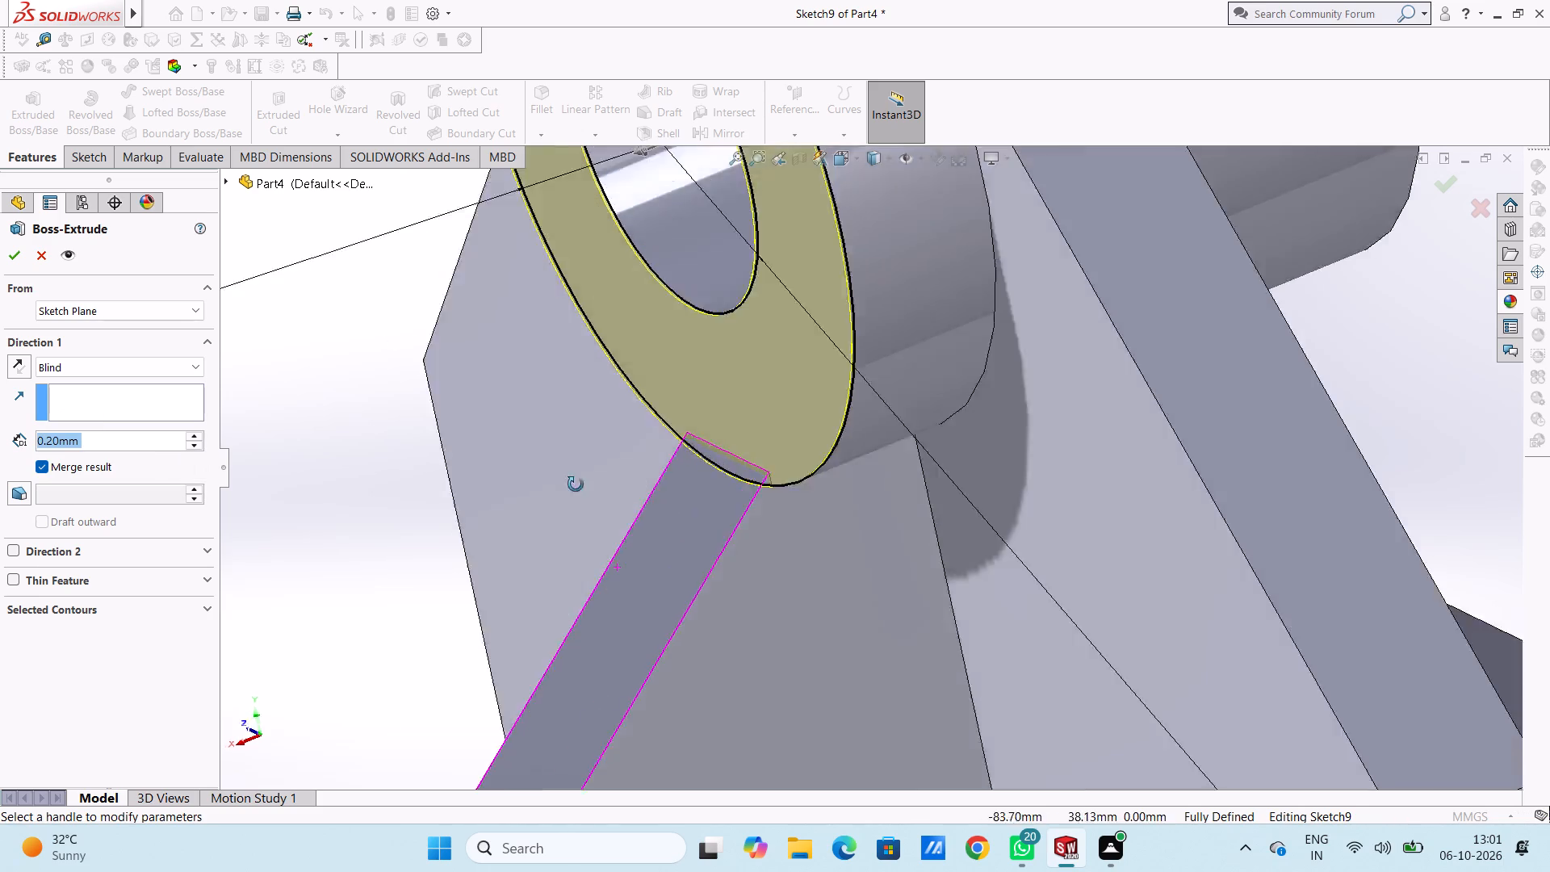
{"action": "middle_click_drag", "start_coordinate": [576, 484], "coordinate": [817, 576]}
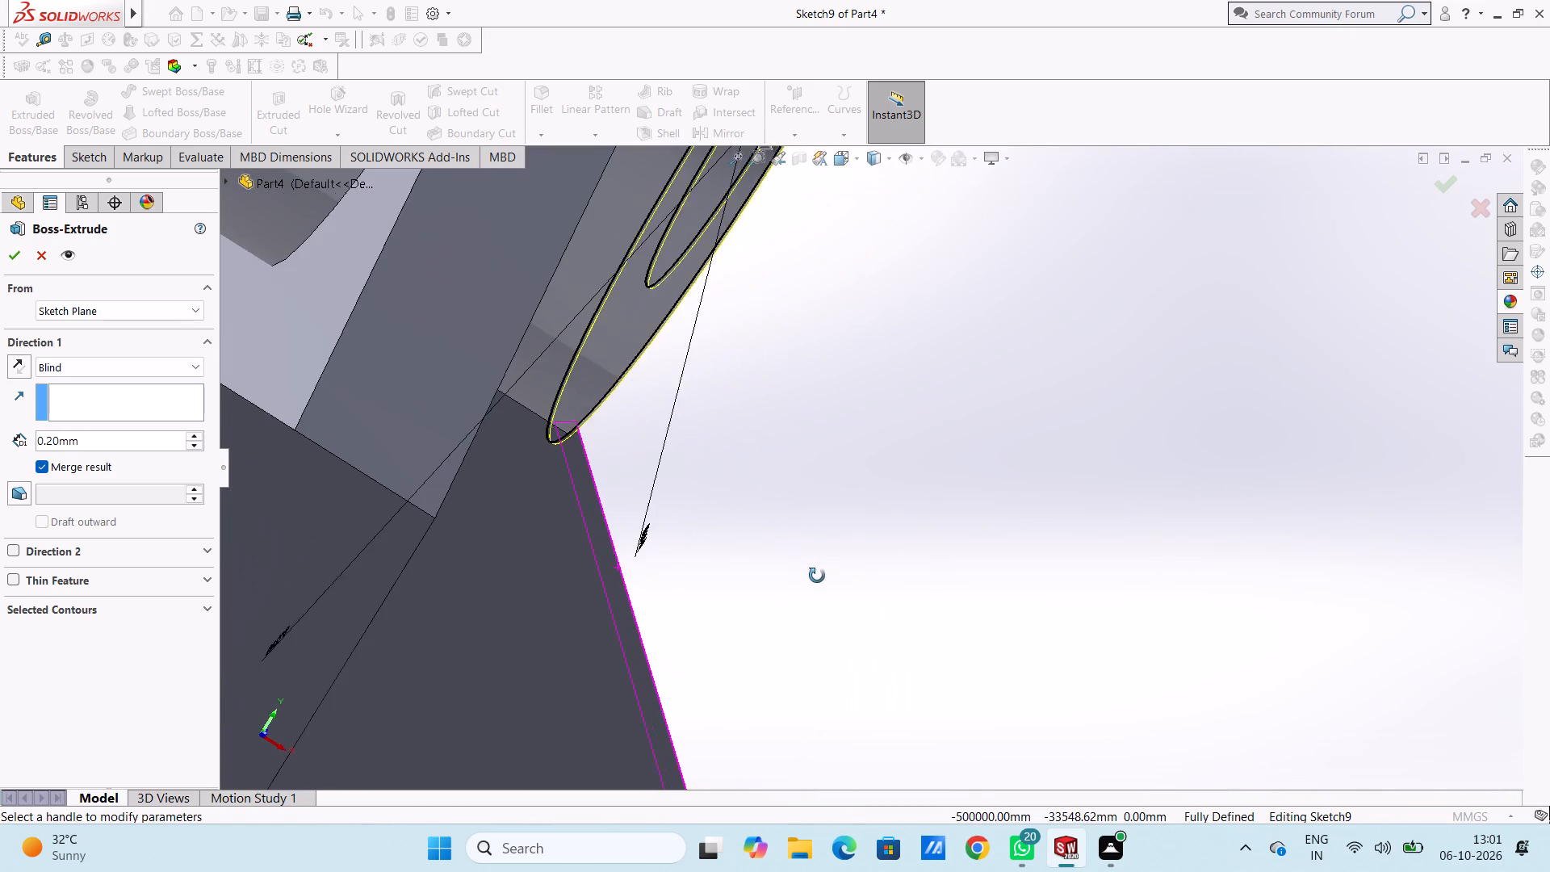
{"action": "middle_click_drag", "start_coordinate": [817, 576], "coordinate": [798, 575]}
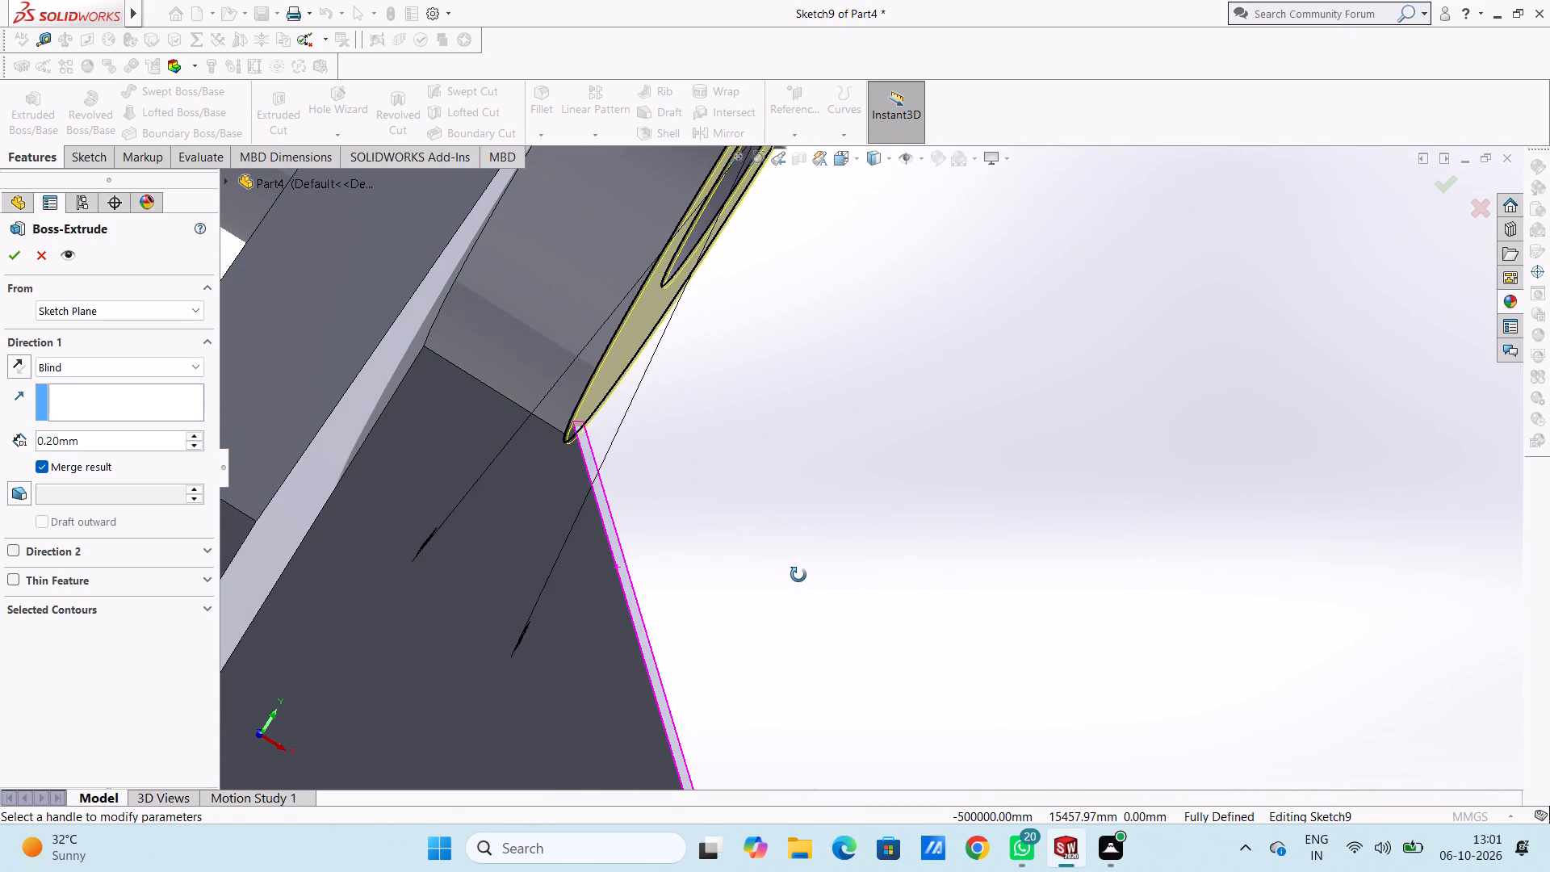
{"action": "middle_click_drag", "start_coordinate": [798, 575], "coordinate": [795, 575]}
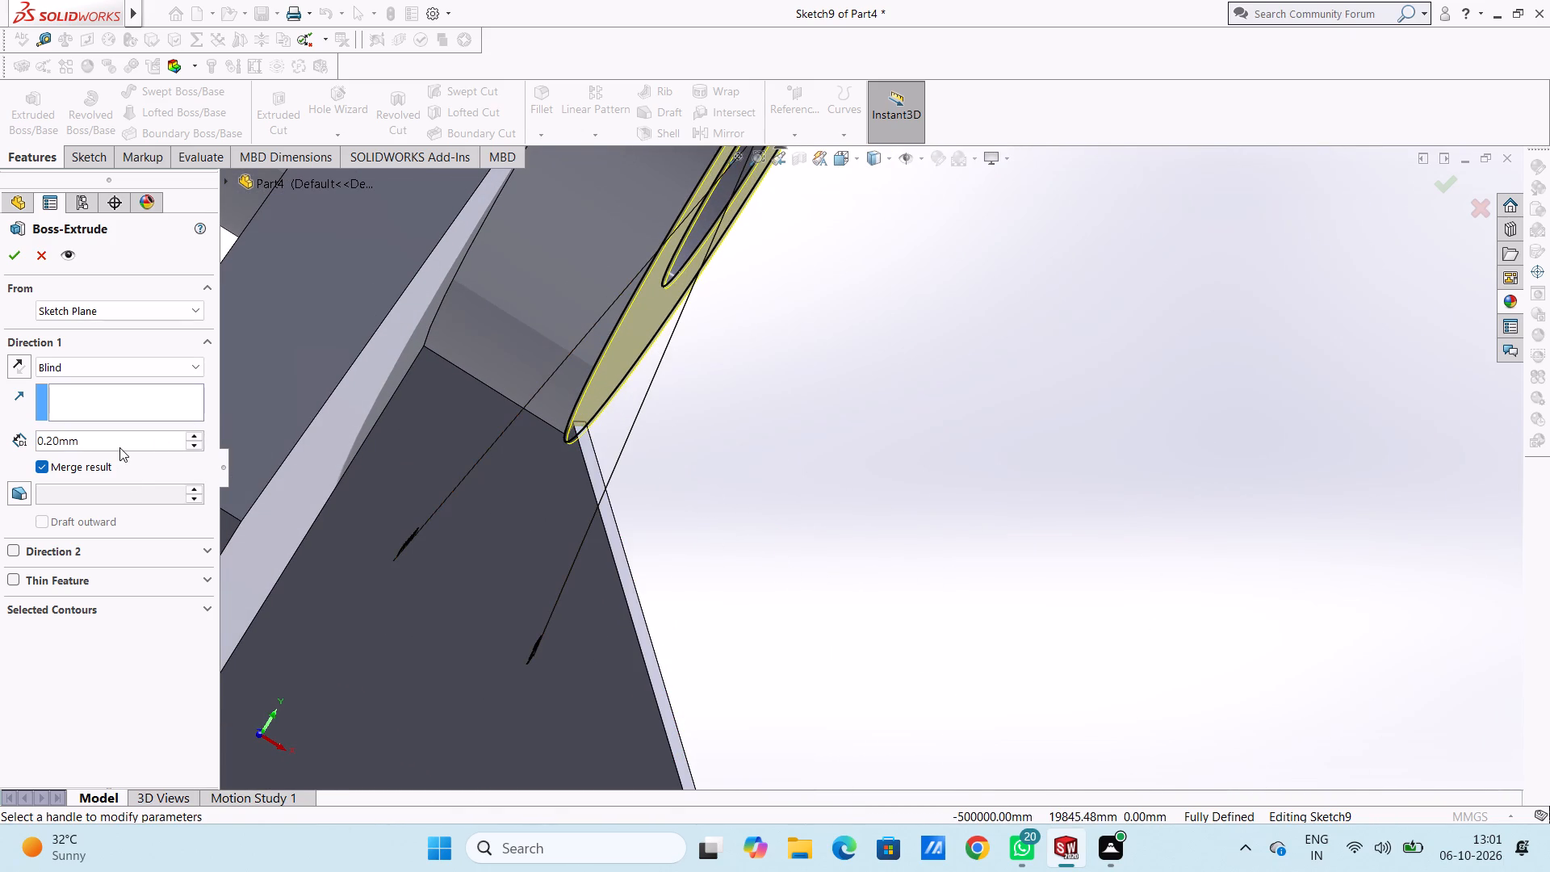
Set the outward ring extrusion's depth to 0.5 mm and complete the feature.
{"action": "double_click", "coordinate": [120, 445]}
{"action": "type", "text": "0.5"}
{"action": "key", "text": "Return"}
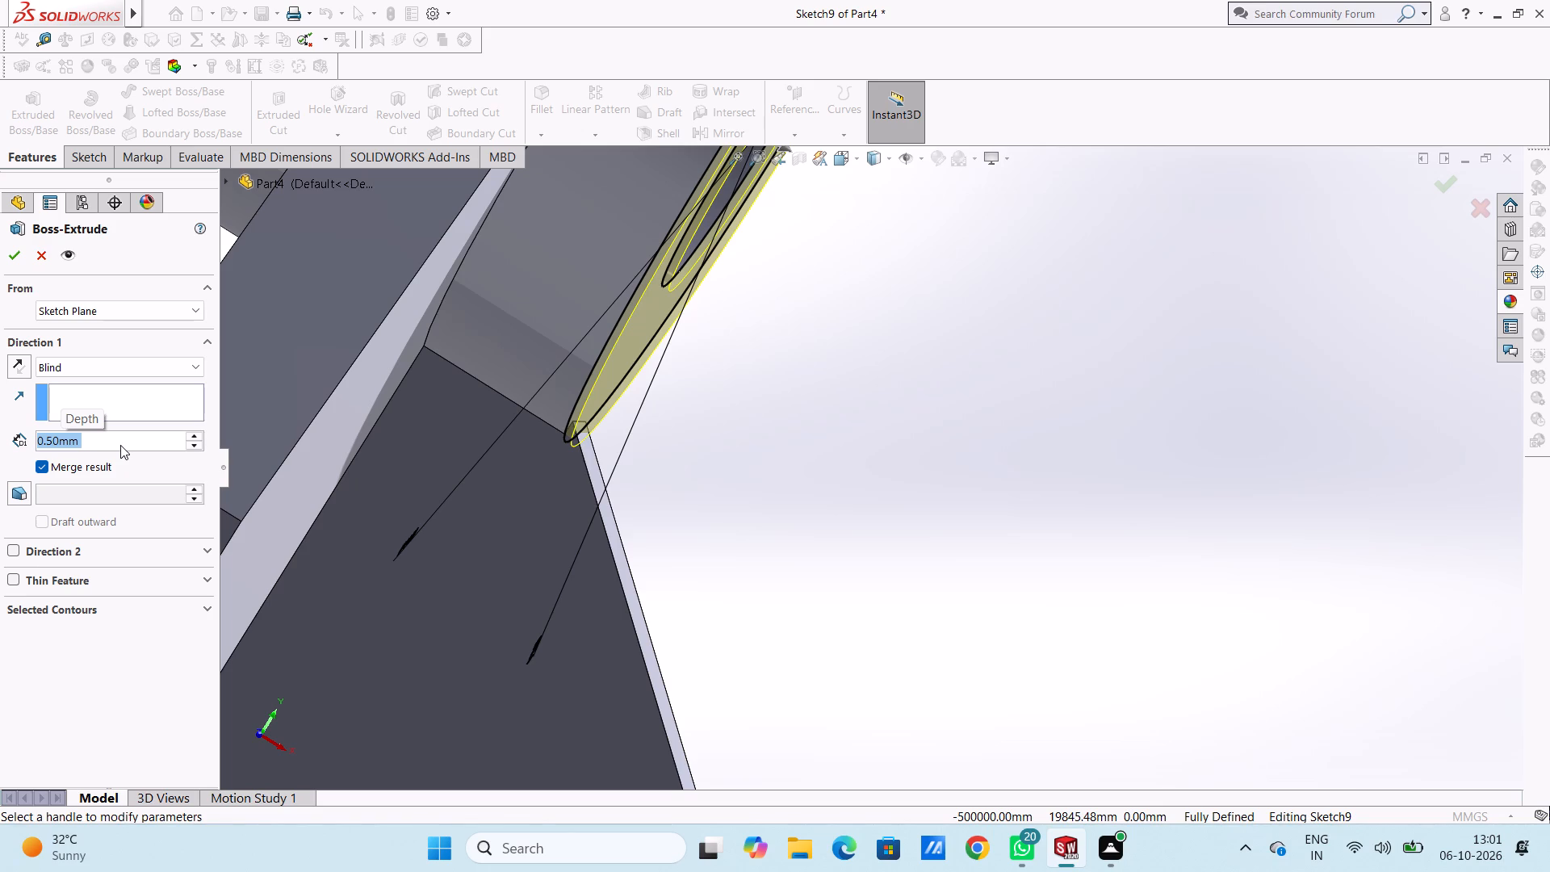
{"action": "left_click", "coordinate": [17, 262]}
{"action": "scroll", "coordinate": [244, 396], "scroll_direction": "up", "scroll_amount": 4}
{"action": "left_click", "coordinate": [946, 506]}
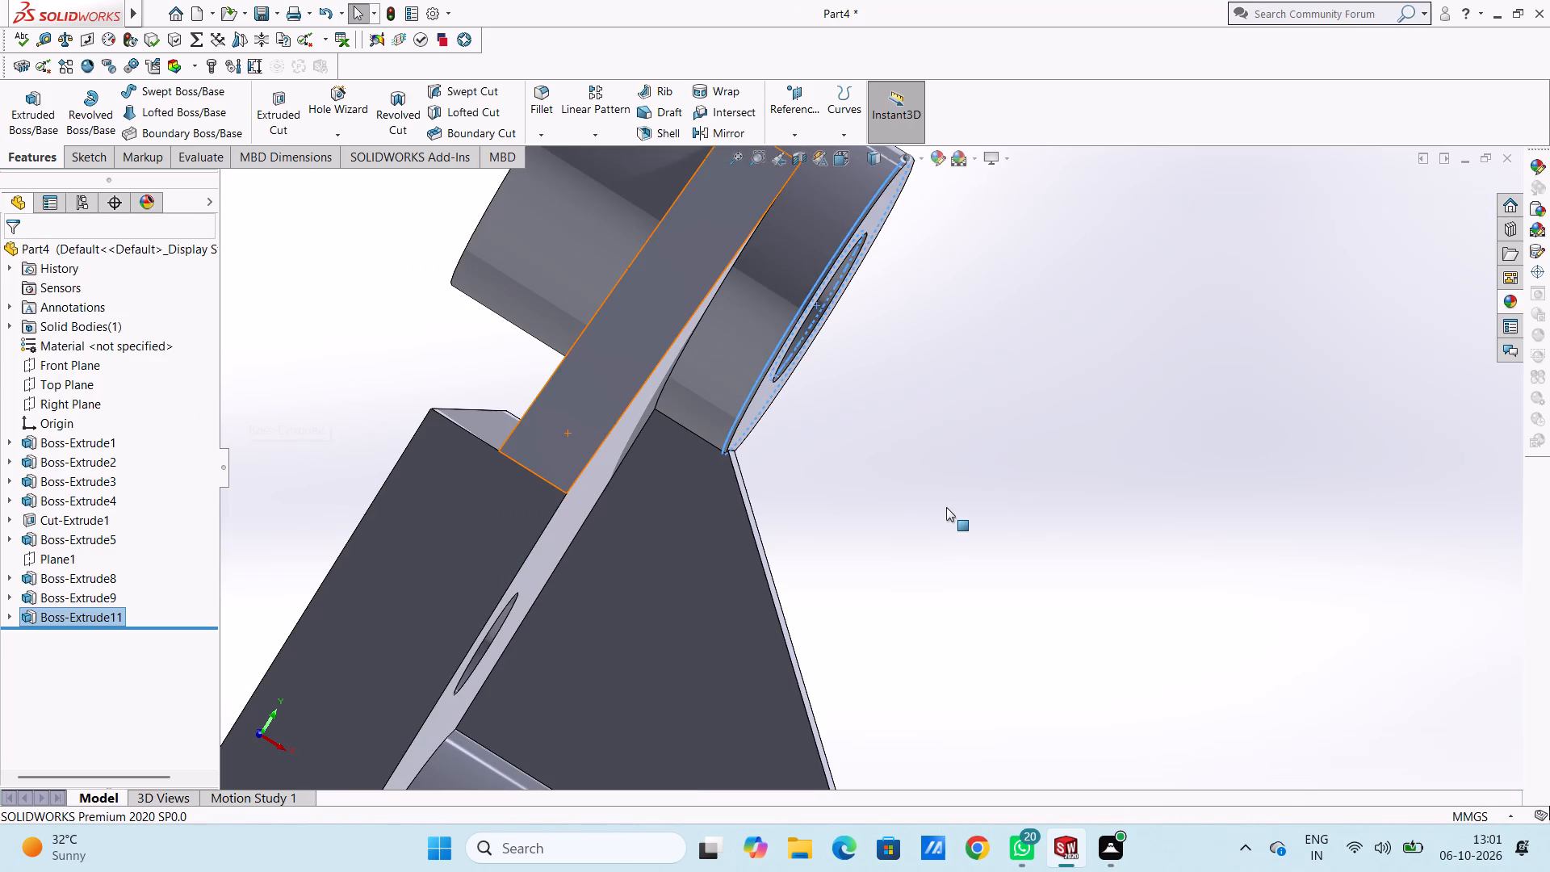
Examine the extended upper ring, rib and whole bracket from the front, side, back and underside.
{"action": "middle_click_drag", "start_coordinate": [924, 514], "coordinate": [852, 521]}
{"action": "scroll", "coordinate": [852, 521], "scroll_direction": "up", "scroll_amount": 3}
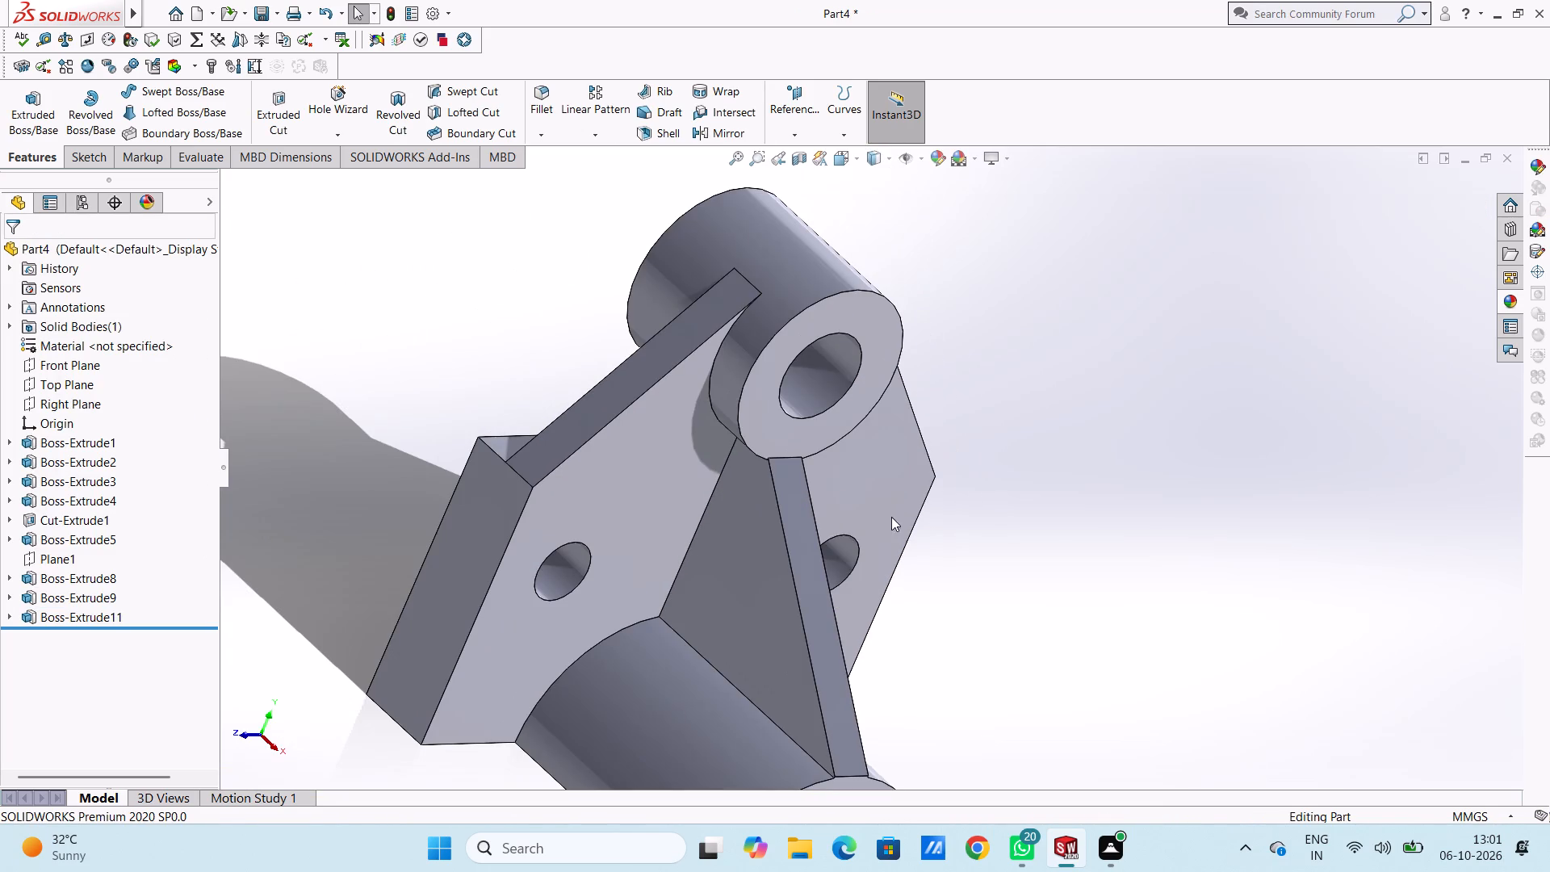
{"action": "middle_click_drag", "start_coordinate": [1012, 530], "coordinate": [1091, 520]}
{"action": "scroll", "coordinate": [1081, 517], "scroll_direction": "up", "scroll_amount": 1}
{"action": "scroll", "coordinate": [962, 584], "scroll_direction": "up", "scroll_amount": 3}
{"action": "left_click_drag", "start_coordinate": [1007, 588], "coordinate": [993, 590]}
{"action": "middle_click_drag", "start_coordinate": [1108, 560], "coordinate": [1076, 562]}
{"action": "scroll", "coordinate": [1108, 560], "scroll_direction": "up", "scroll_amount": 1}
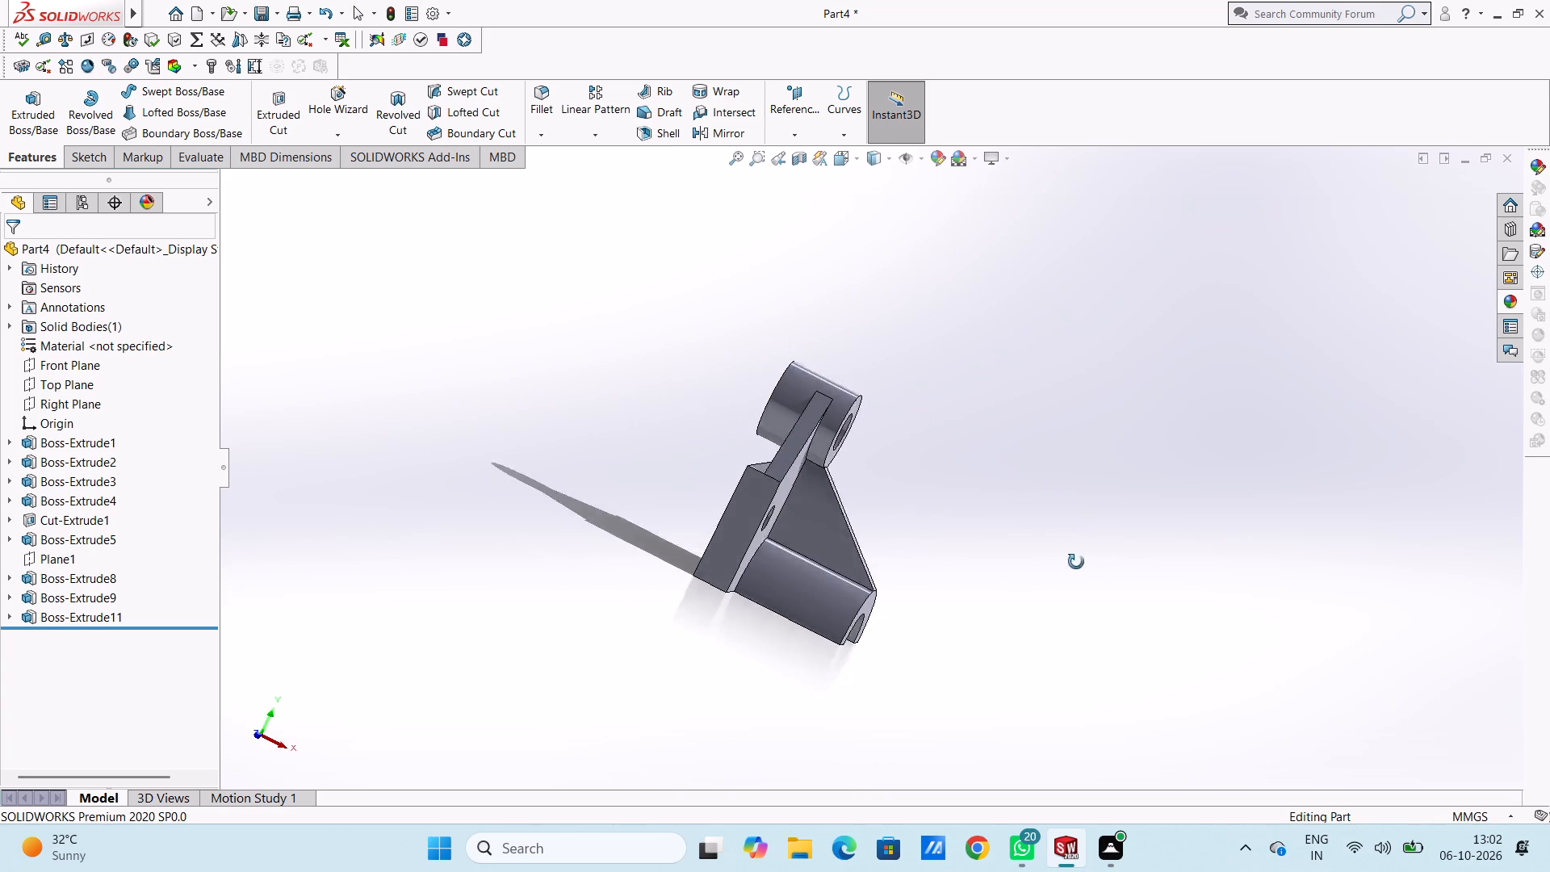
{"action": "middle_click_drag", "start_coordinate": [1076, 562], "coordinate": [1007, 487]}
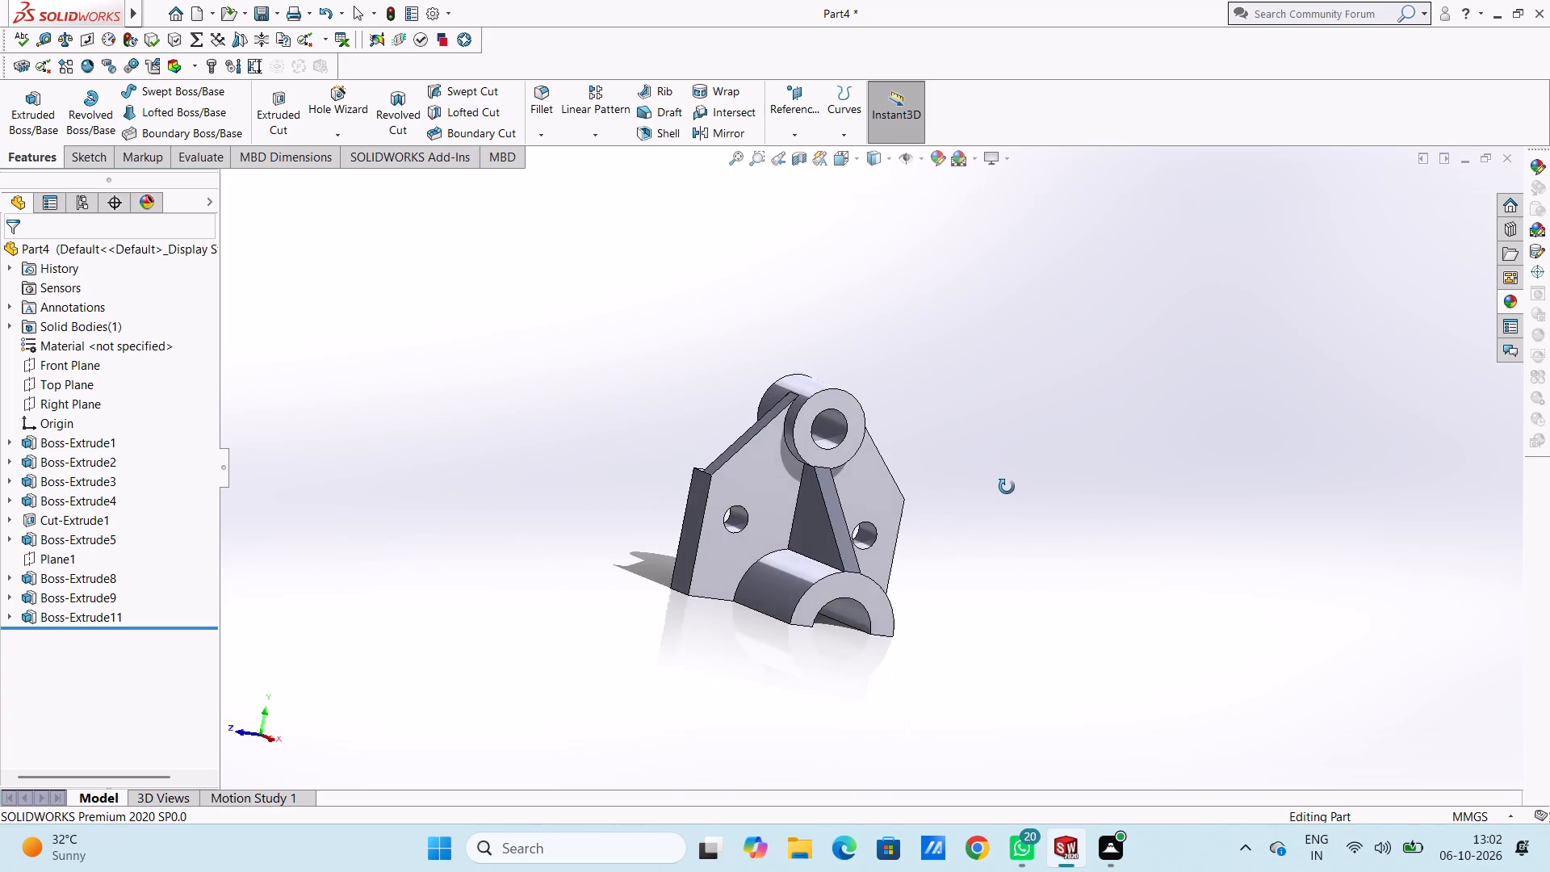
{"action": "middle_click_drag", "start_coordinate": [1007, 487], "coordinate": [954, 474]}
{"action": "middle_click_drag", "start_coordinate": [974, 525], "coordinate": [985, 560]}
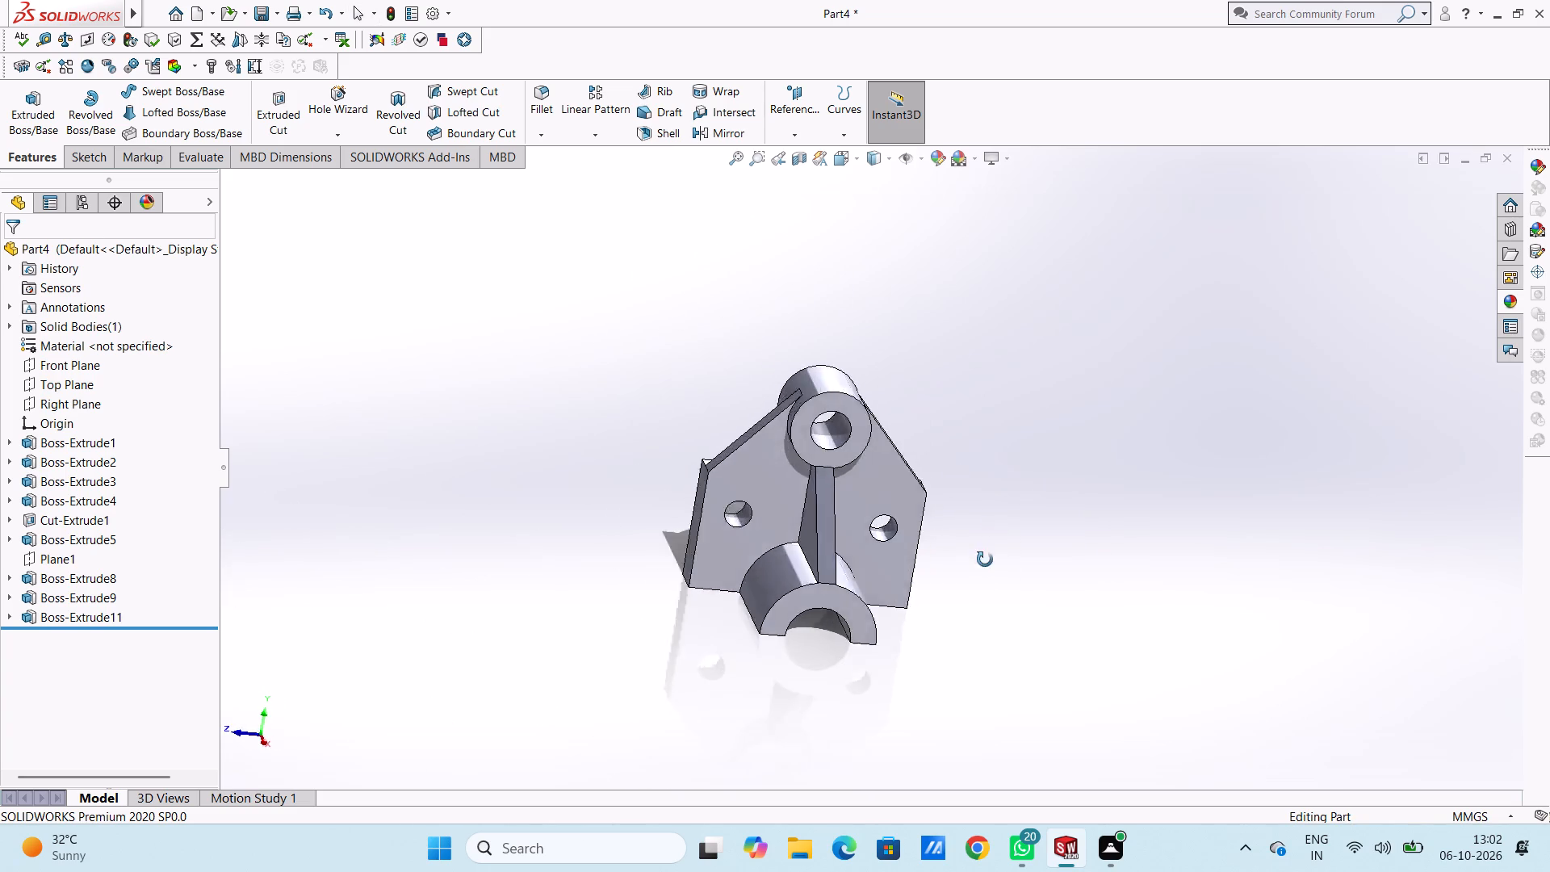
{"action": "middle_click_drag", "start_coordinate": [985, 560], "coordinate": [1148, 554]}
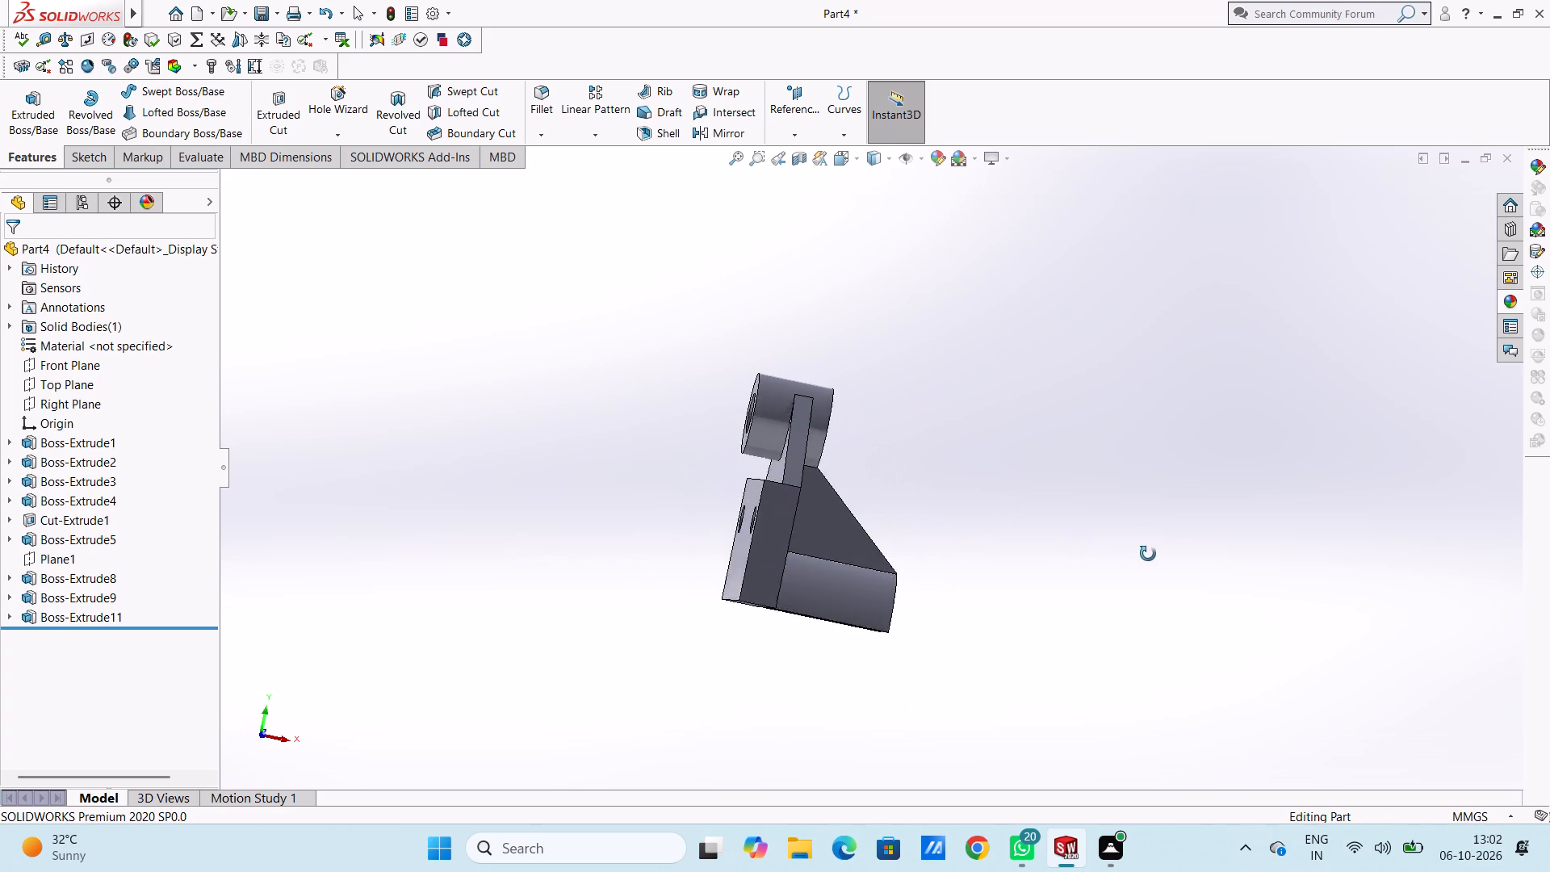
{"action": "middle_click_drag", "start_coordinate": [1148, 554], "coordinate": [1157, 584]}
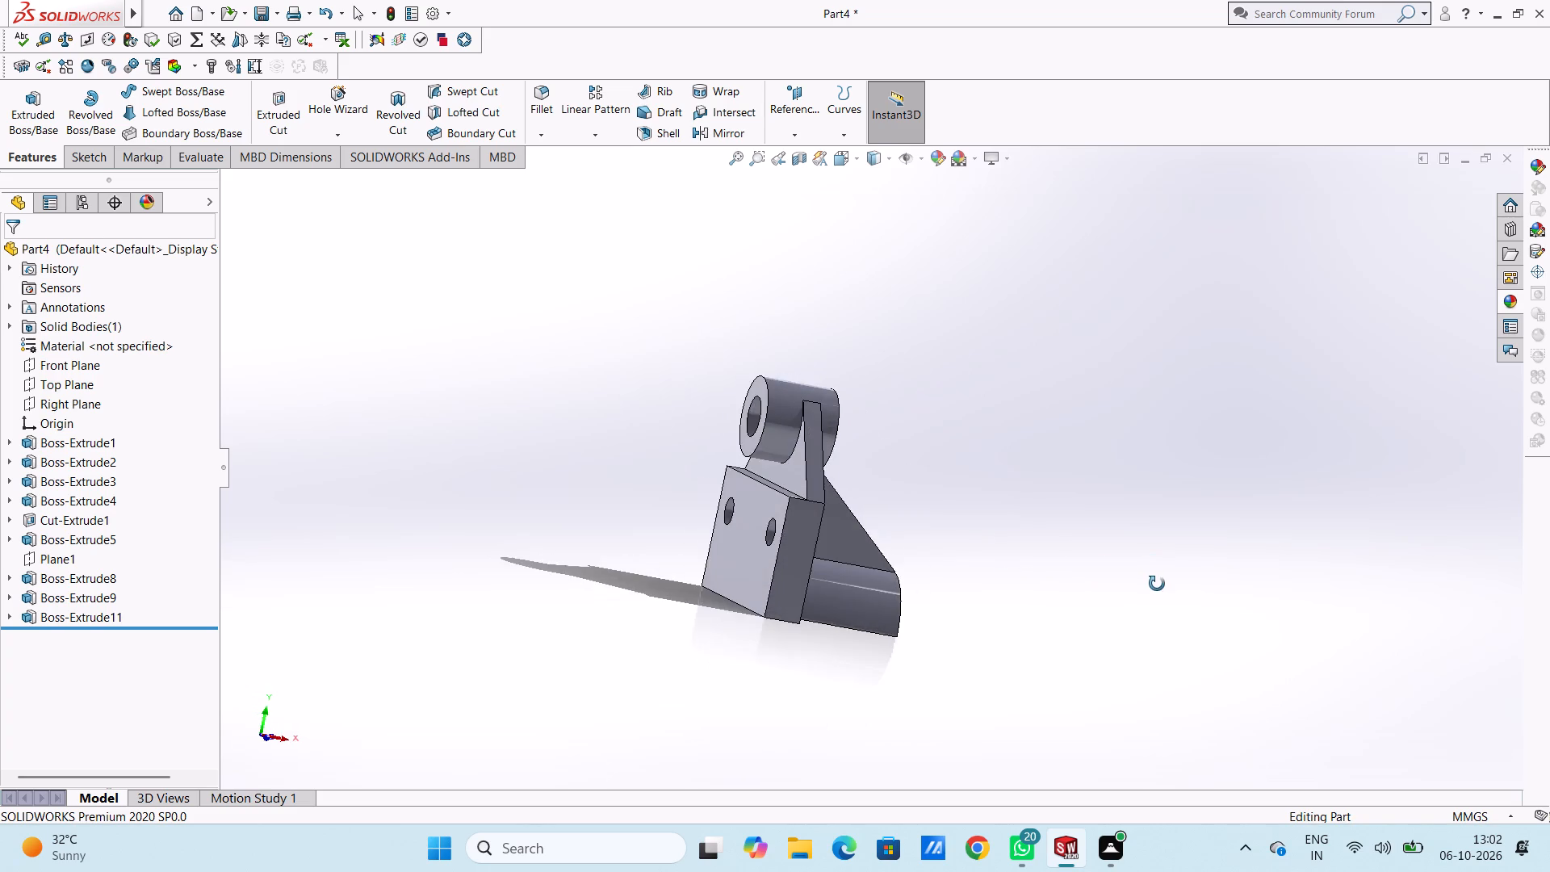
{"action": "middle_click_drag", "start_coordinate": [1157, 584], "coordinate": [942, 557]}
{"action": "middle_click_drag", "start_coordinate": [1044, 574], "coordinate": [1104, 568]}
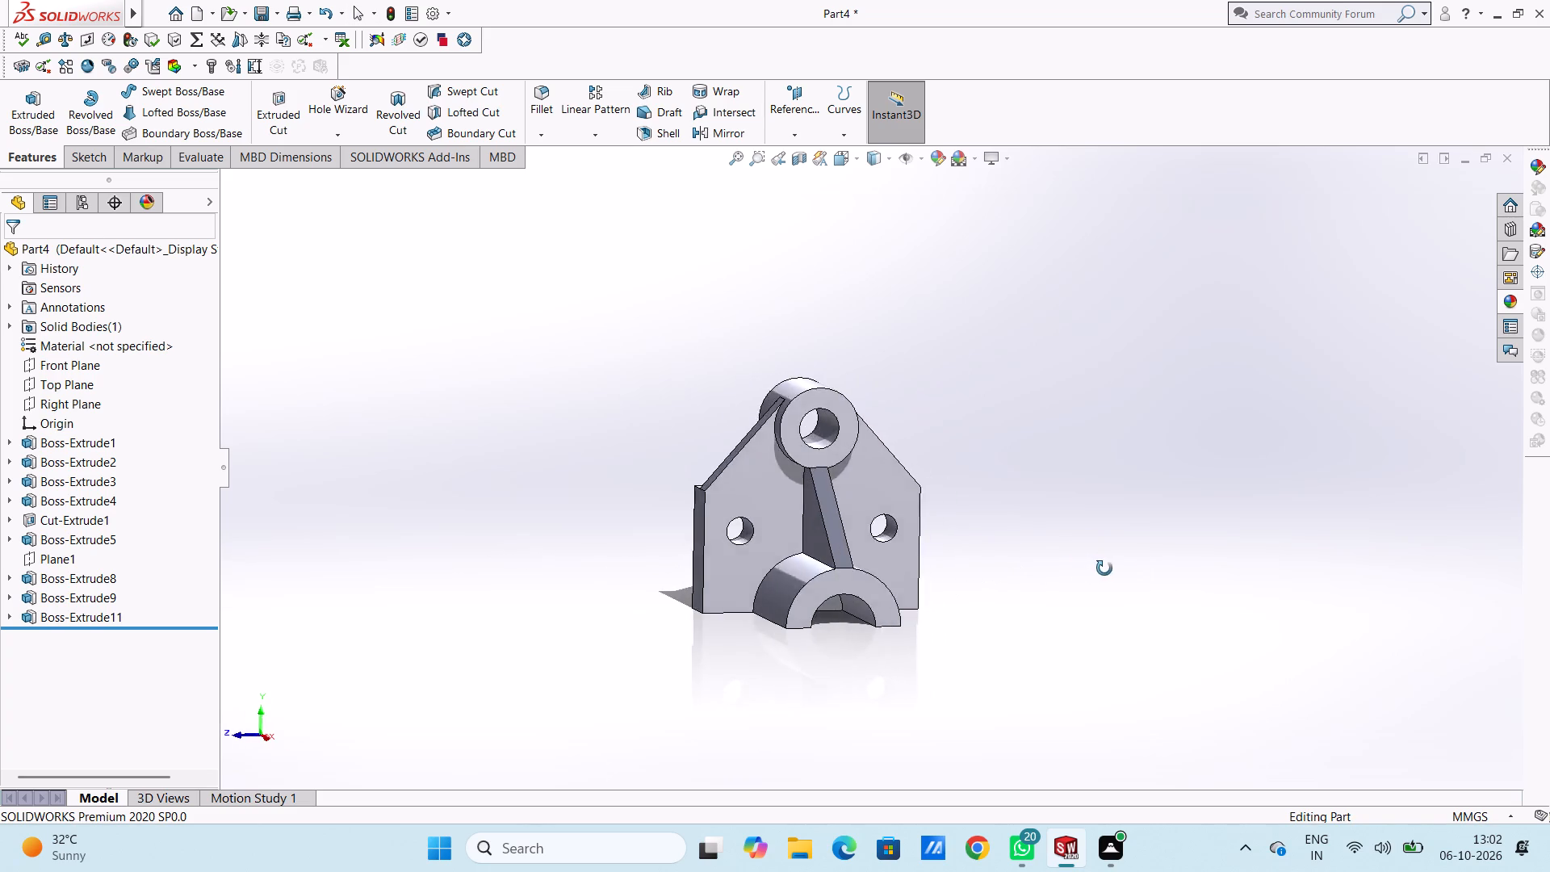
{"action": "middle_click_drag", "start_coordinate": [1104, 568], "coordinate": [1204, 610]}
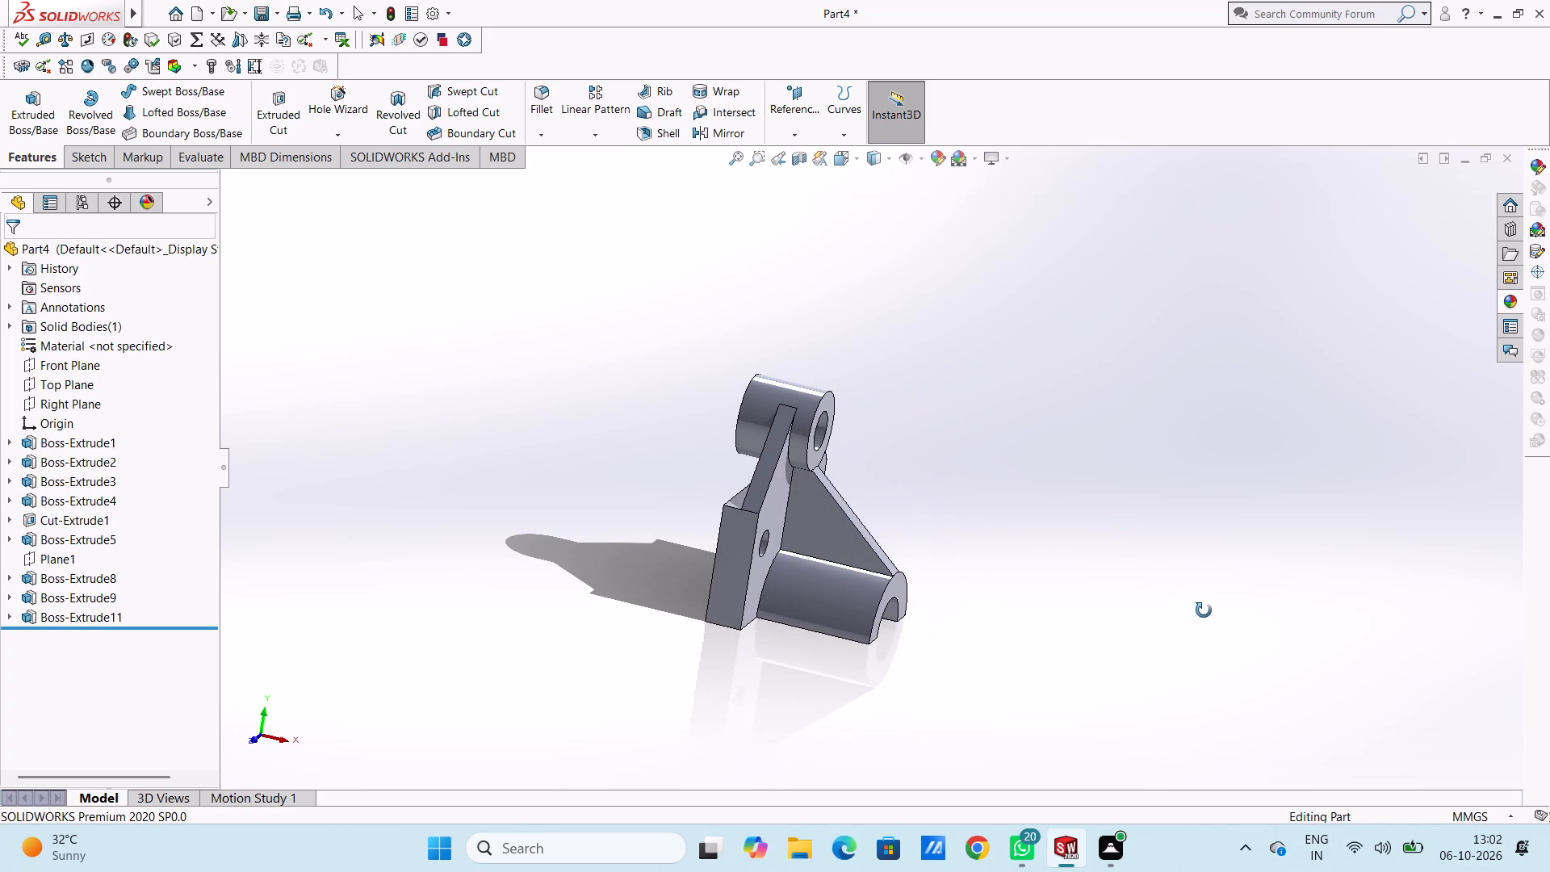
{"action": "middle_click_drag", "start_coordinate": [1204, 610], "coordinate": [1164, 575]}
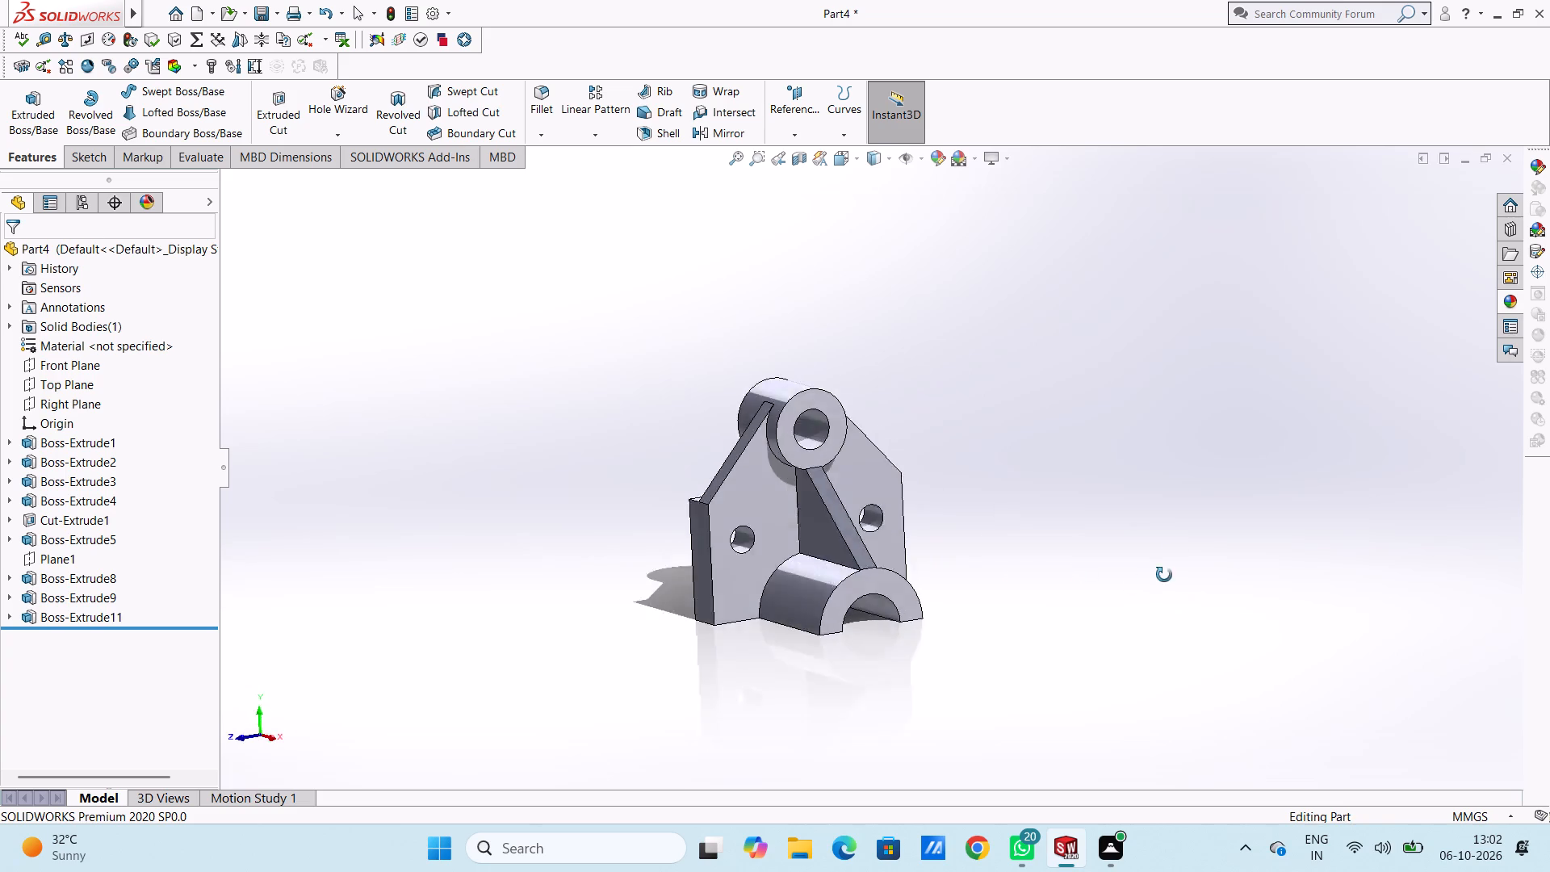
{"action": "middle_click_drag", "start_coordinate": [1164, 575], "coordinate": [1175, 527]}
{"action": "middle_click_drag", "start_coordinate": [1048, 610], "coordinate": [1040, 621]}
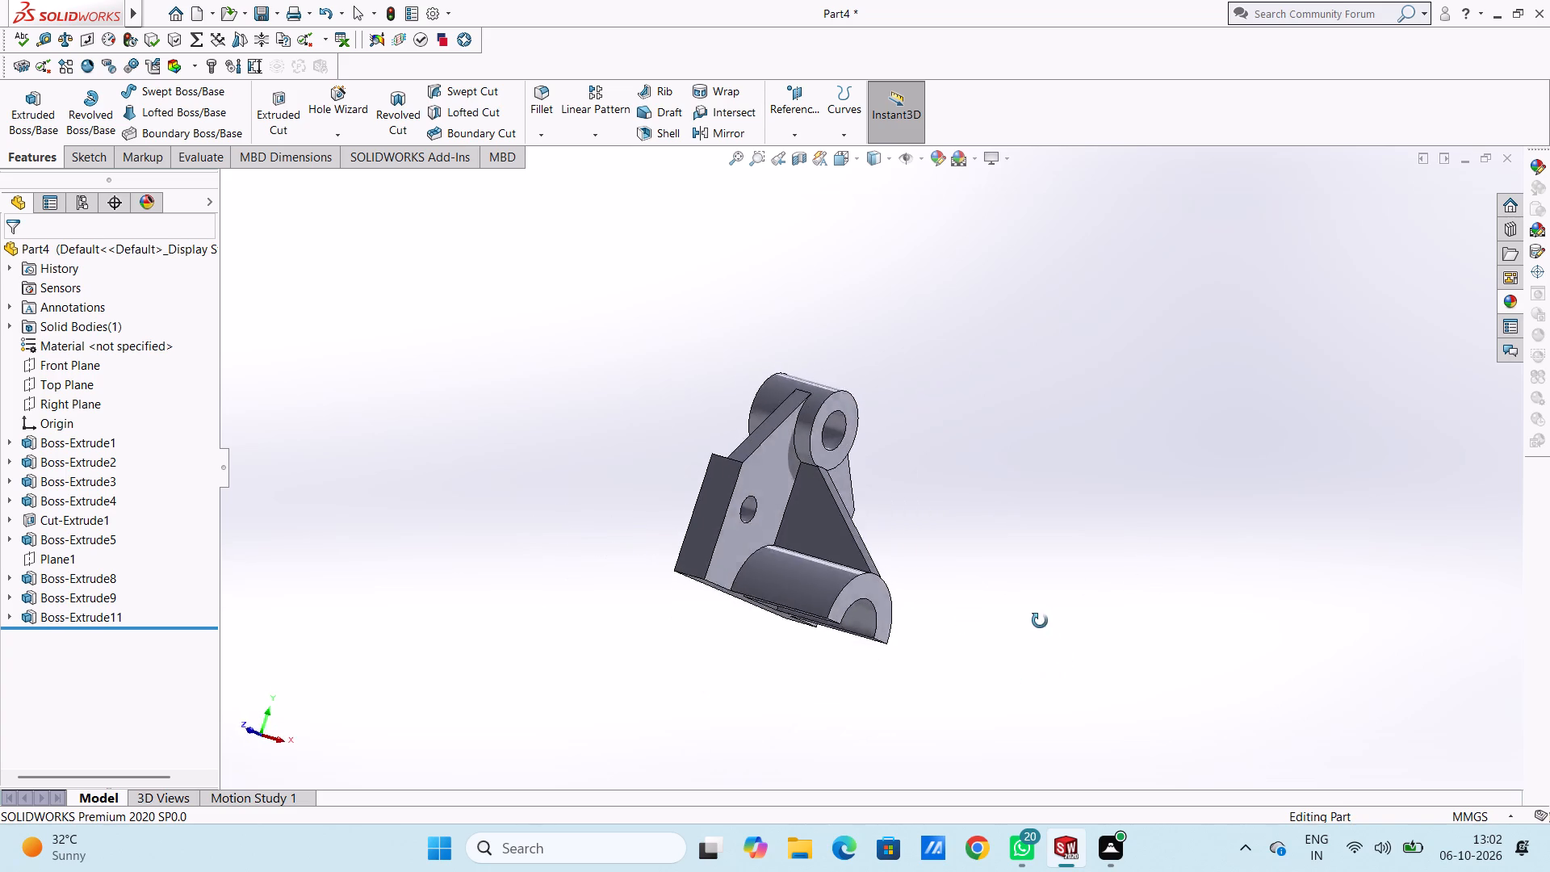
{"action": "middle_click_drag", "start_coordinate": [1040, 621], "coordinate": [982, 540]}
{"action": "middle_click_drag", "start_coordinate": [996, 646], "coordinate": [1064, 530]}
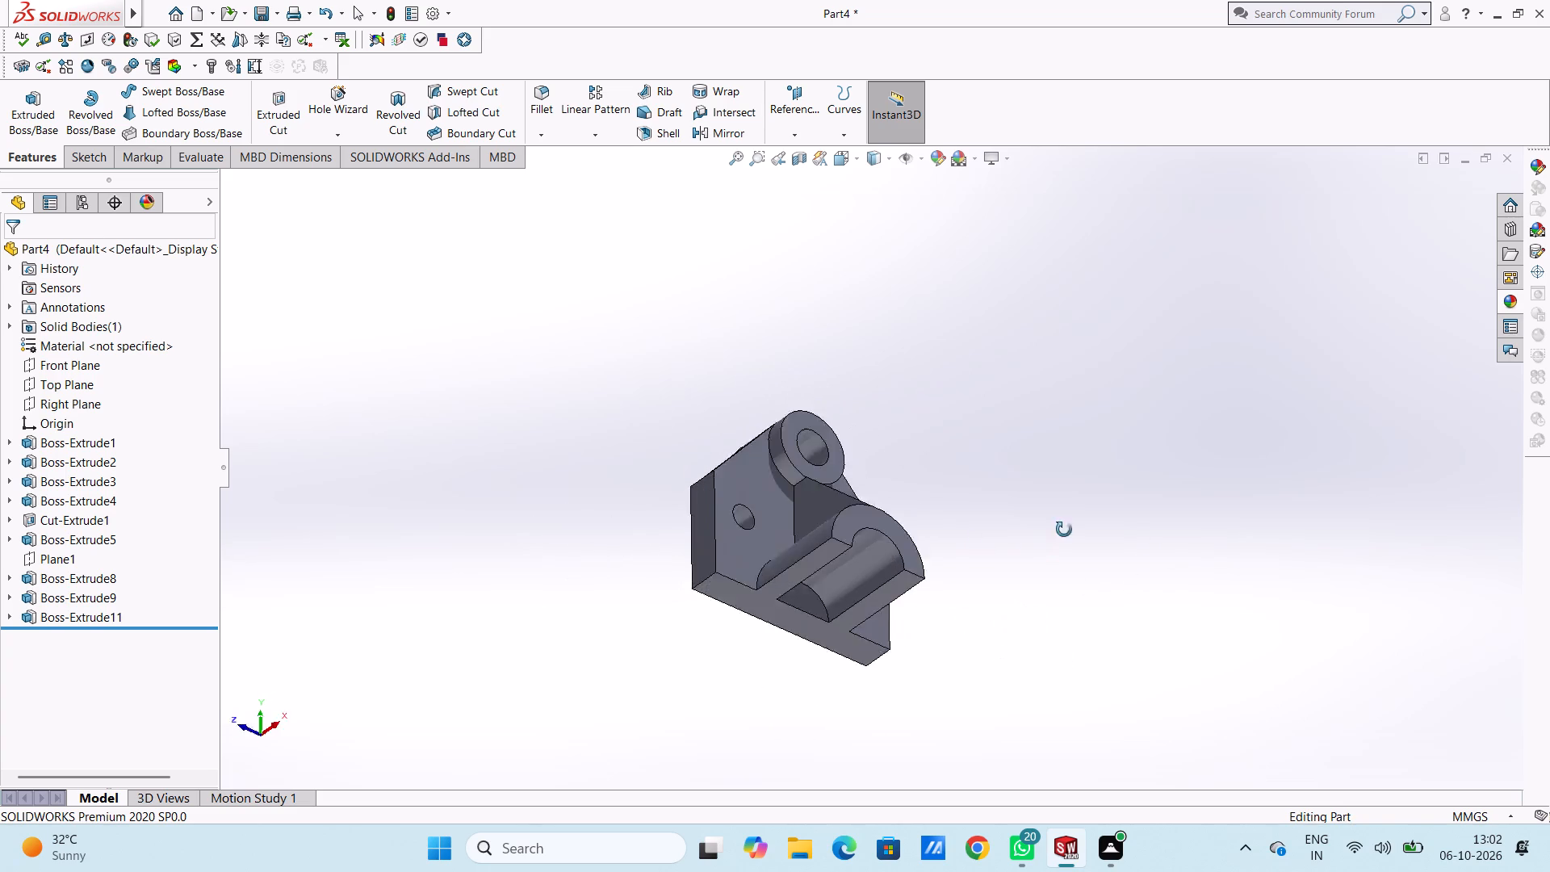
{"action": "middle_click_drag", "start_coordinate": [1064, 530], "coordinate": [1037, 681]}
{"action": "middle_click_drag", "start_coordinate": [941, 411], "coordinate": [978, 512]}
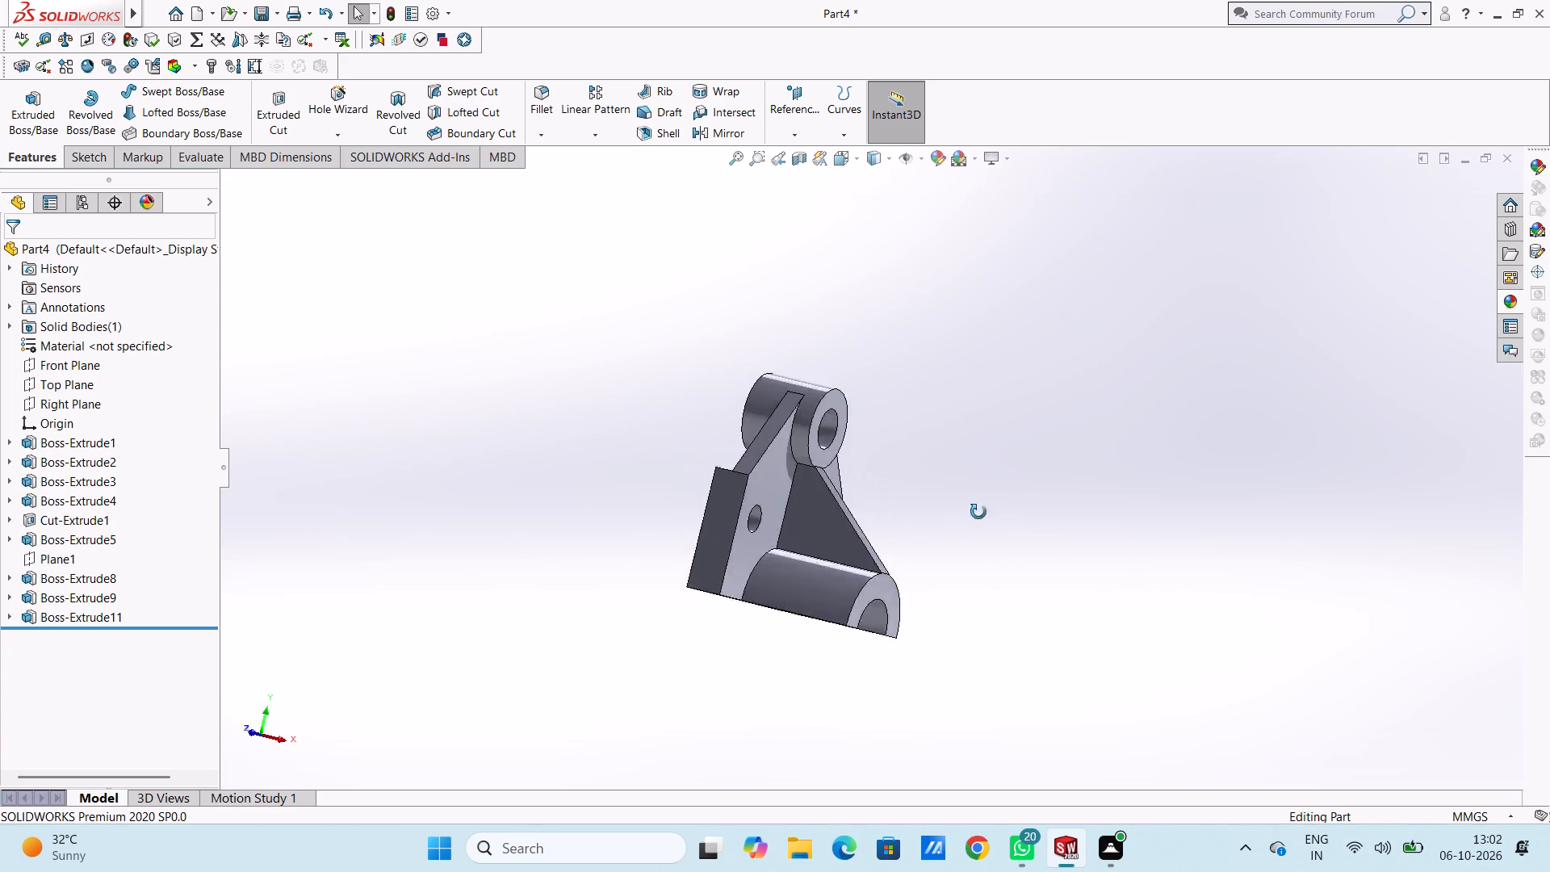
{"action": "middle_click_drag", "start_coordinate": [978, 512], "coordinate": [979, 545]}
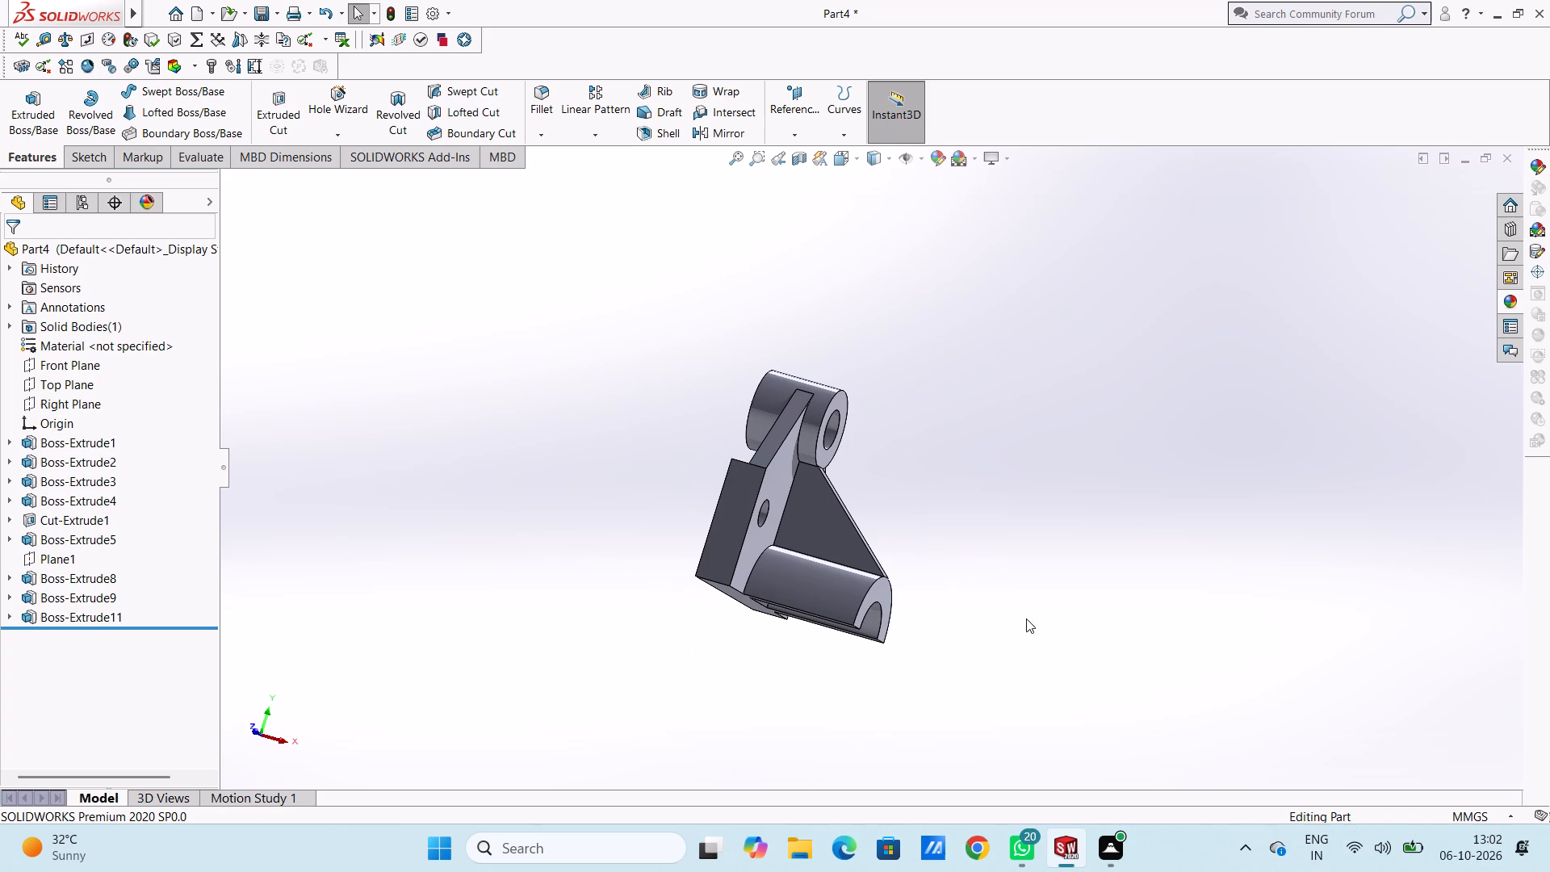
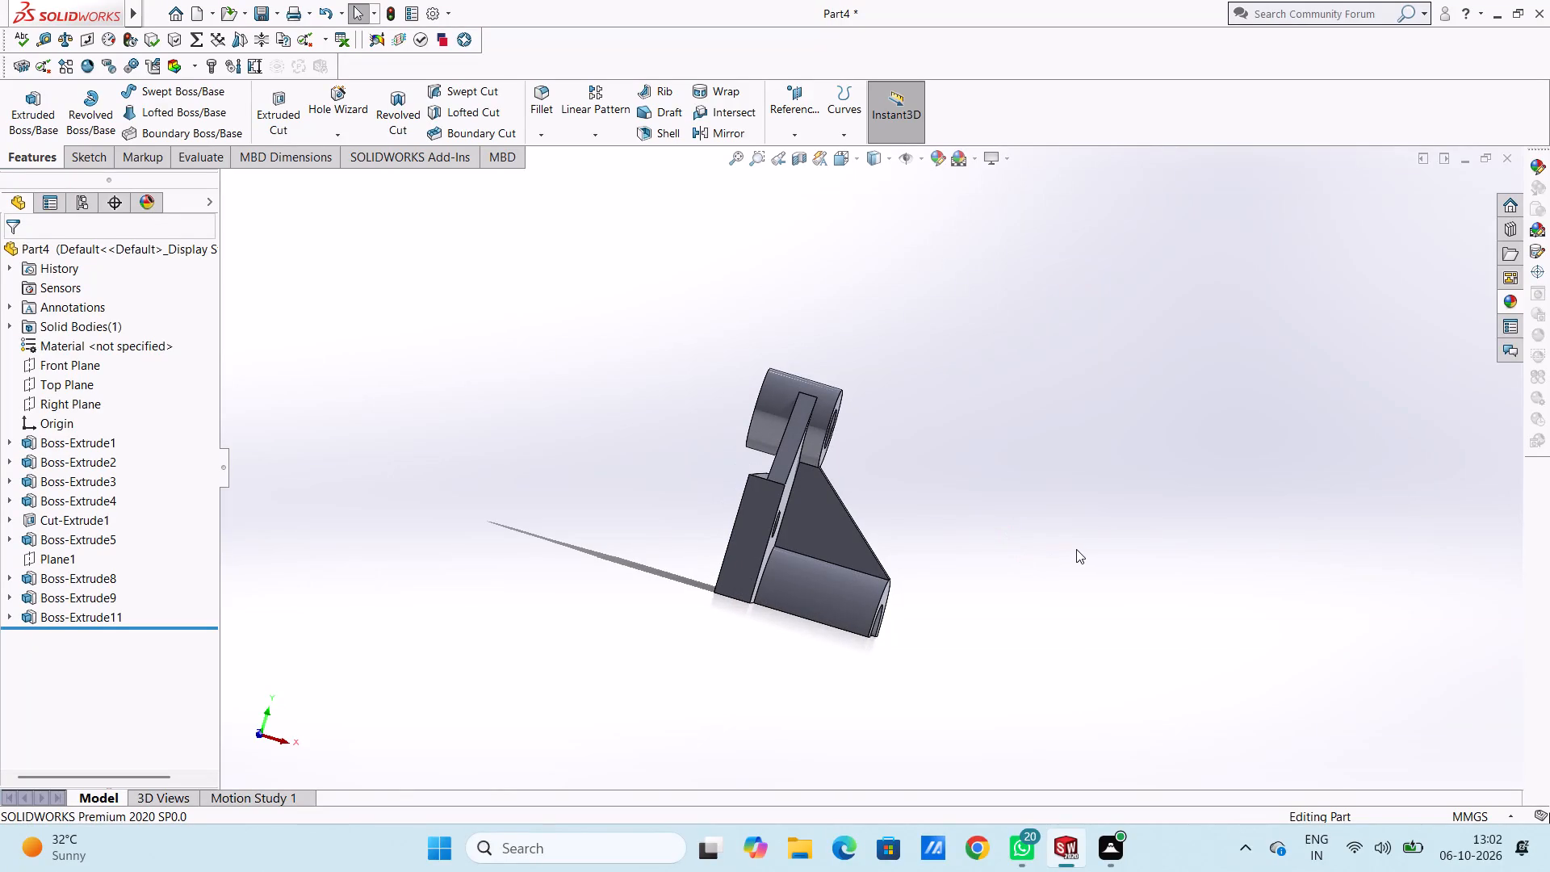
Examine the whole bracket from the front and side, including the upper ring, rib, plate holes and half-ring boss.
{"action": "middle_click_drag", "start_coordinate": [1160, 505], "coordinate": [1018, 465]}
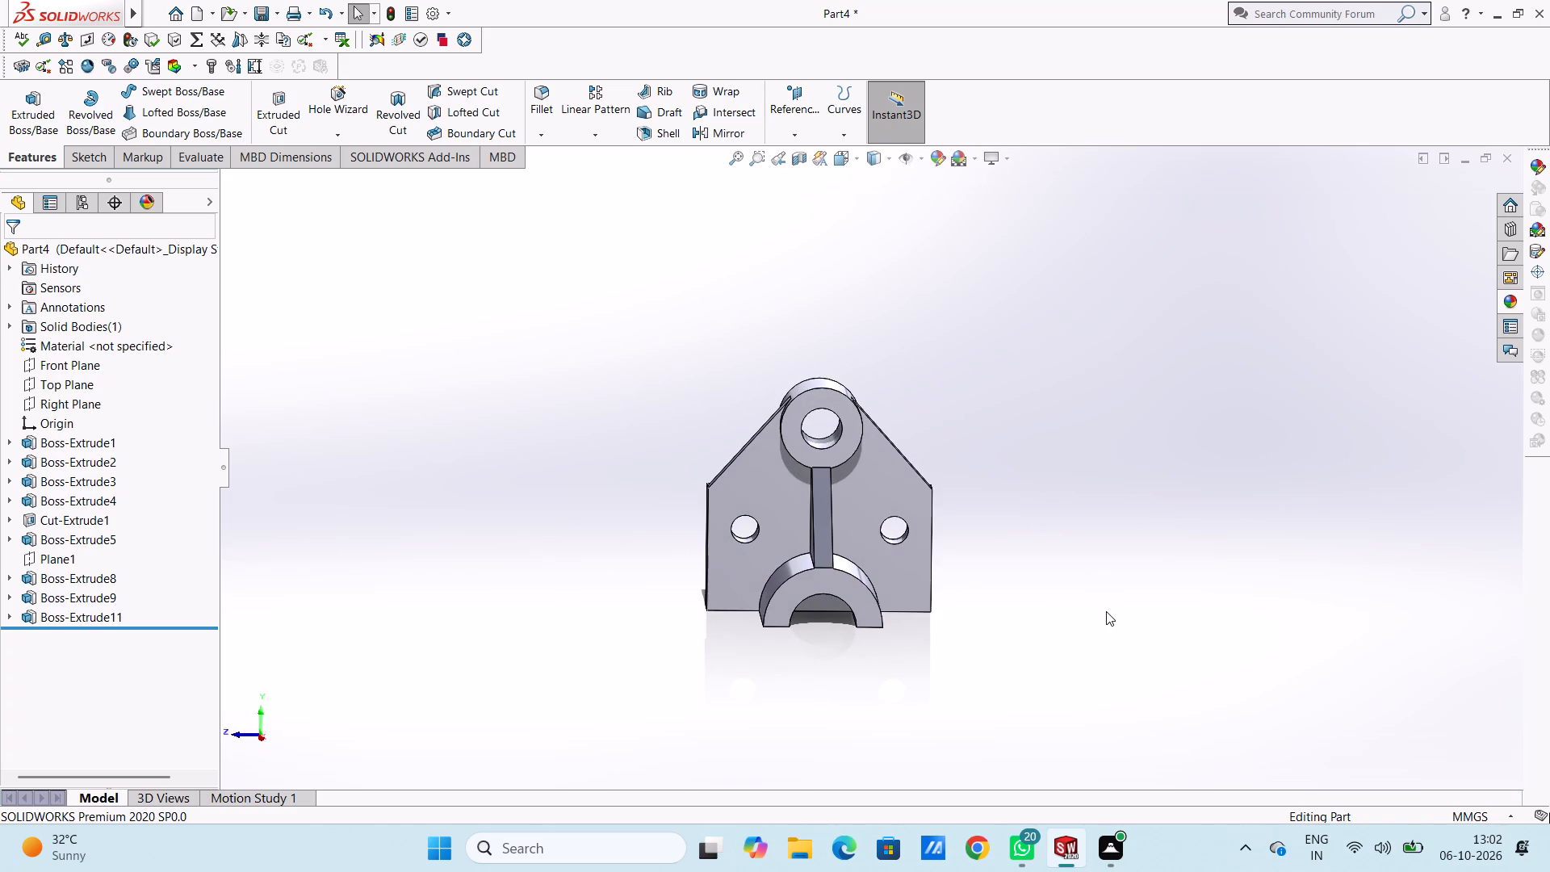
{"action": "middle_click_drag", "start_coordinate": [1208, 673], "coordinate": [1245, 694]}
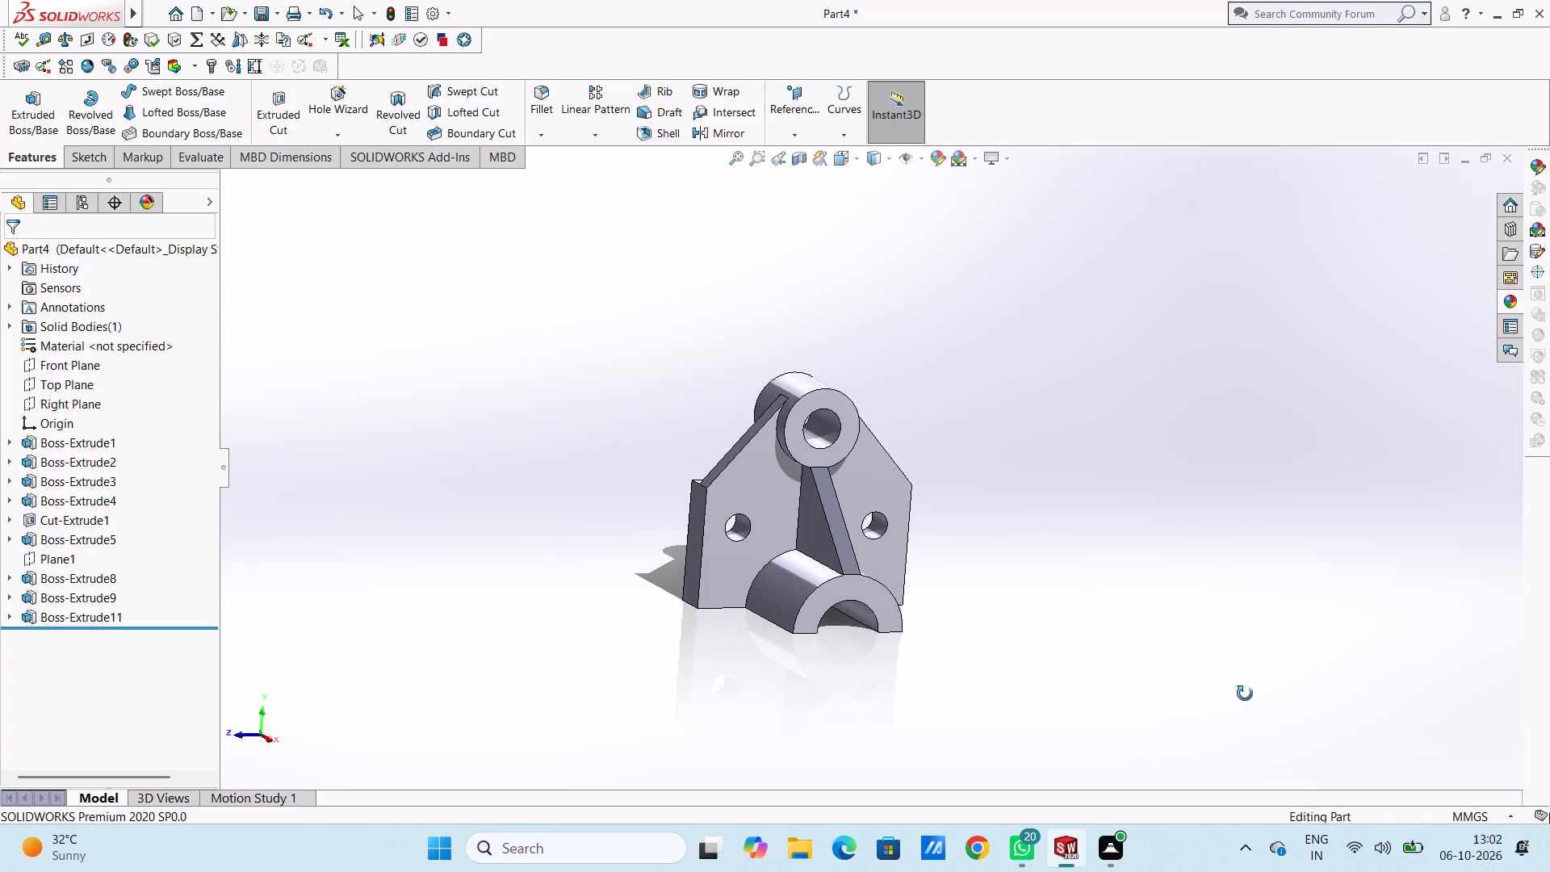
{"action": "middle_click_drag", "start_coordinate": [1245, 694], "coordinate": [1225, 651]}
{"action": "scroll", "coordinate": [1220, 647], "scroll_direction": "up", "scroll_amount": 2}
{"action": "middle_click_drag", "start_coordinate": [1204, 585], "coordinate": [1246, 639]}
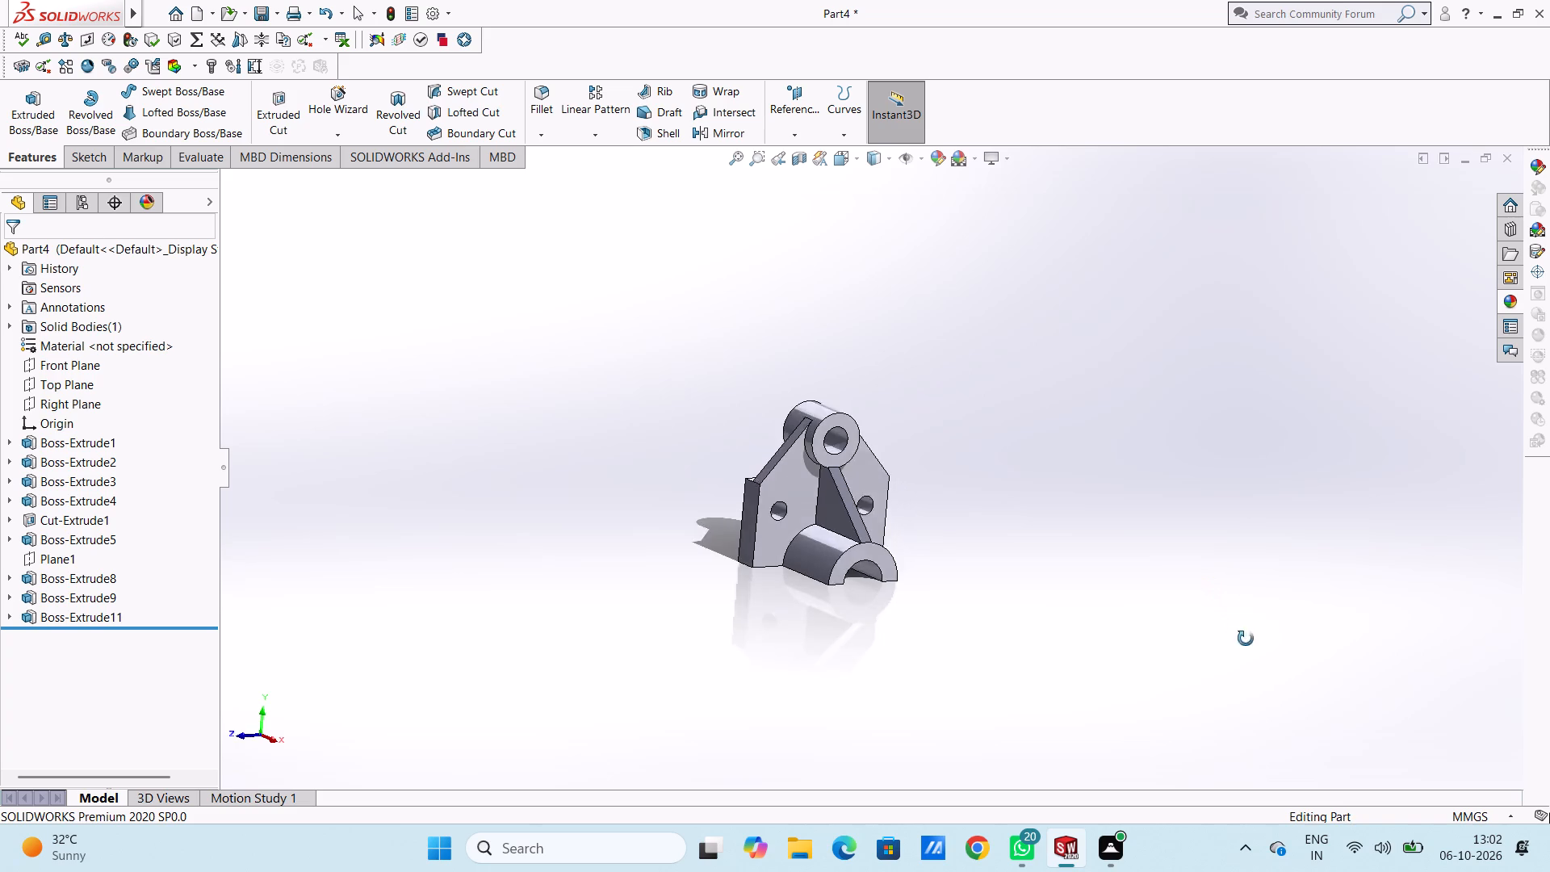
{"action": "middle_click_drag", "start_coordinate": [1246, 639], "coordinate": [1276, 658]}
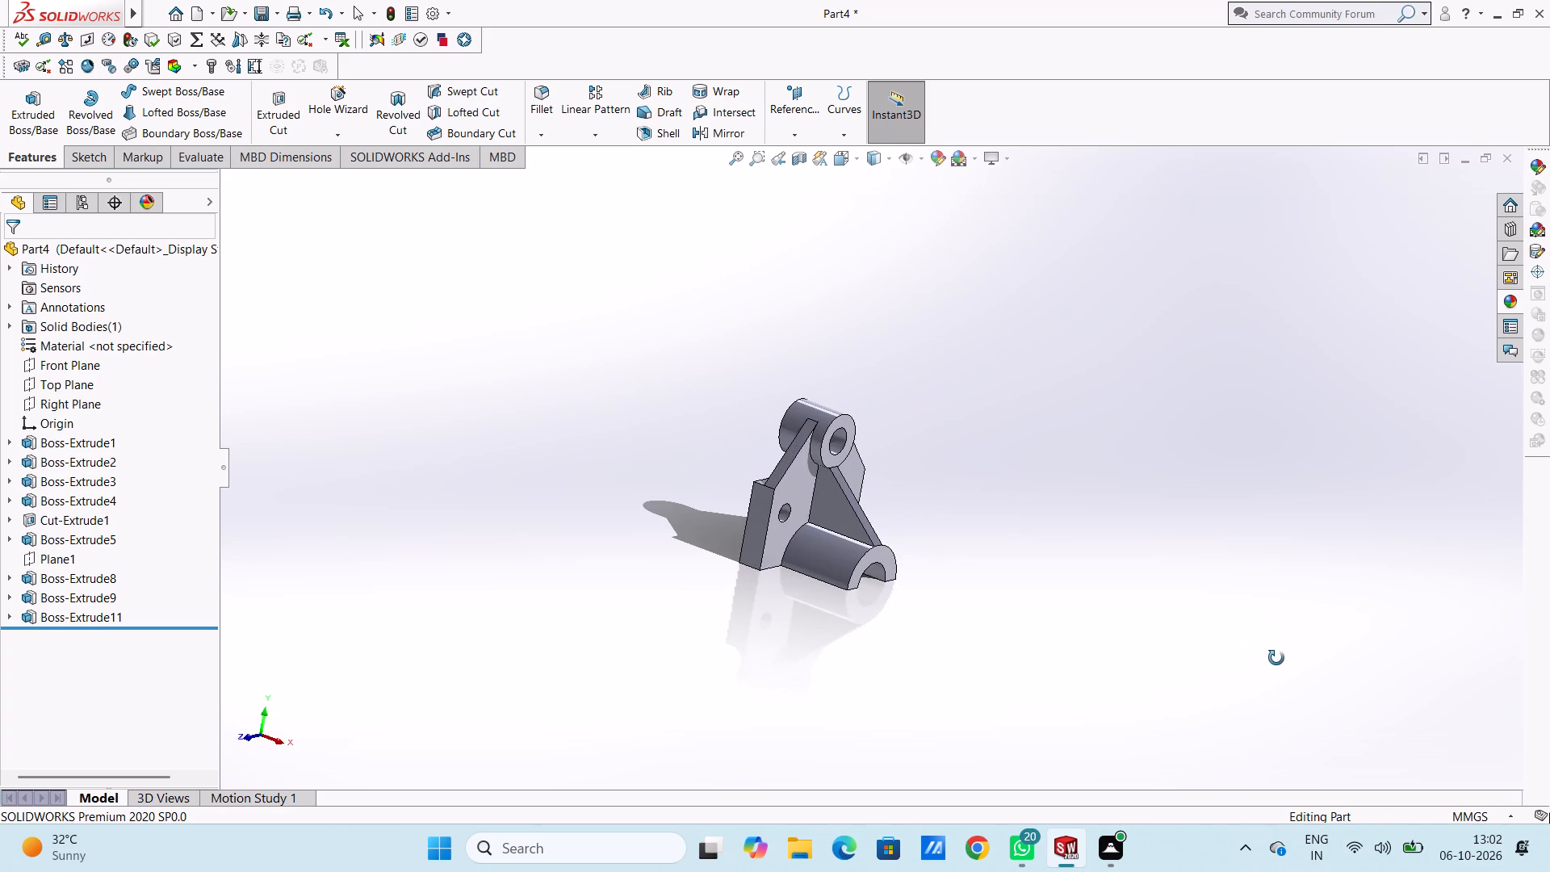
{"action": "middle_click_drag", "start_coordinate": [1276, 658], "coordinate": [1276, 664]}
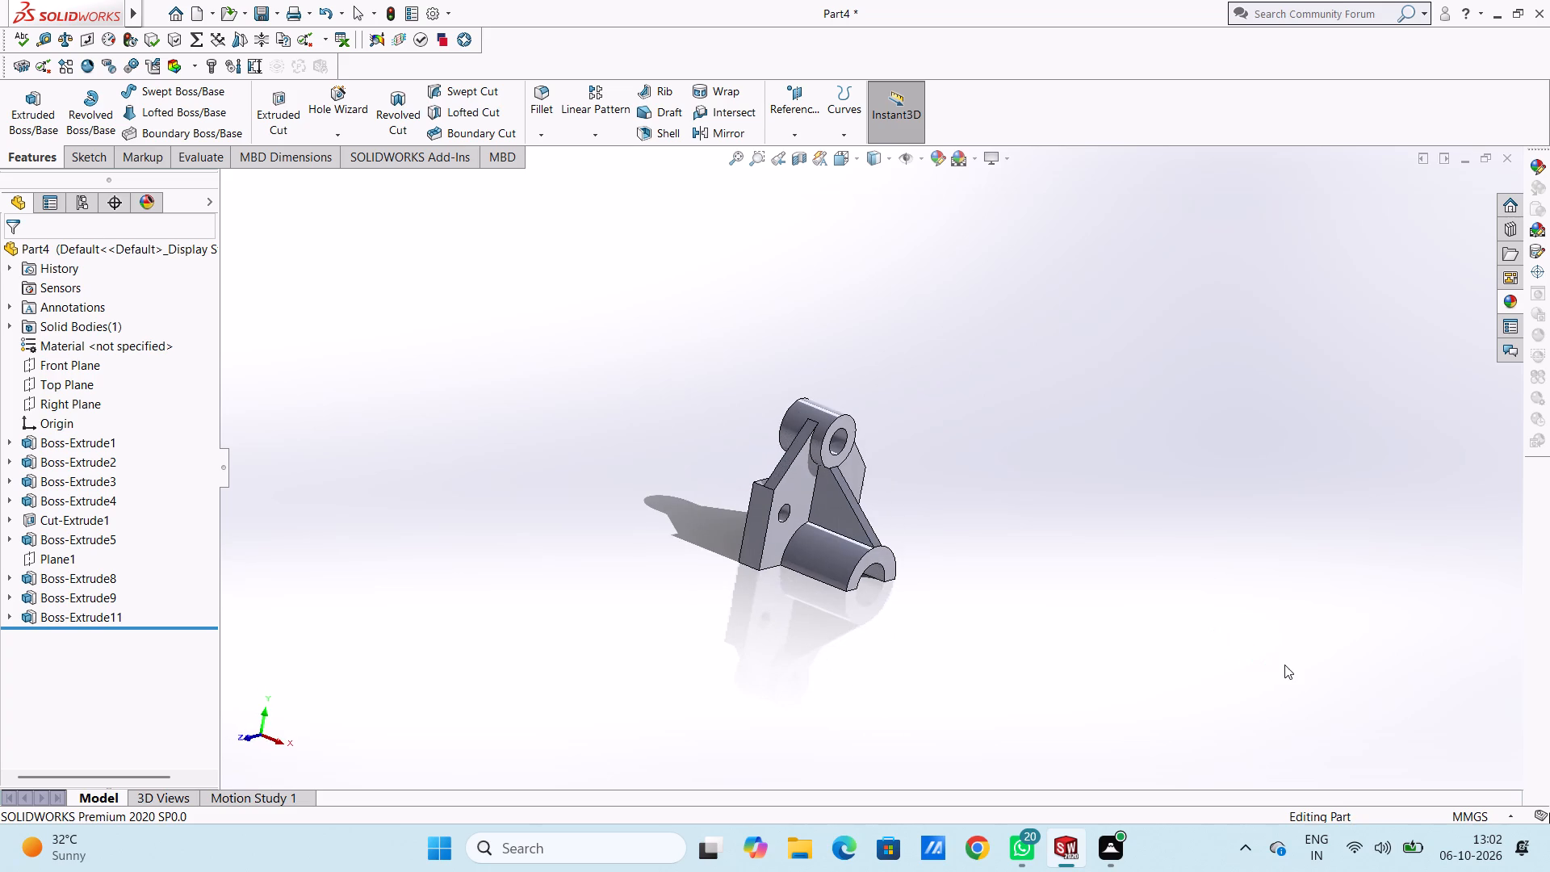
{"action": "middle_click_drag", "start_coordinate": [1257, 659], "coordinate": [1238, 650]}
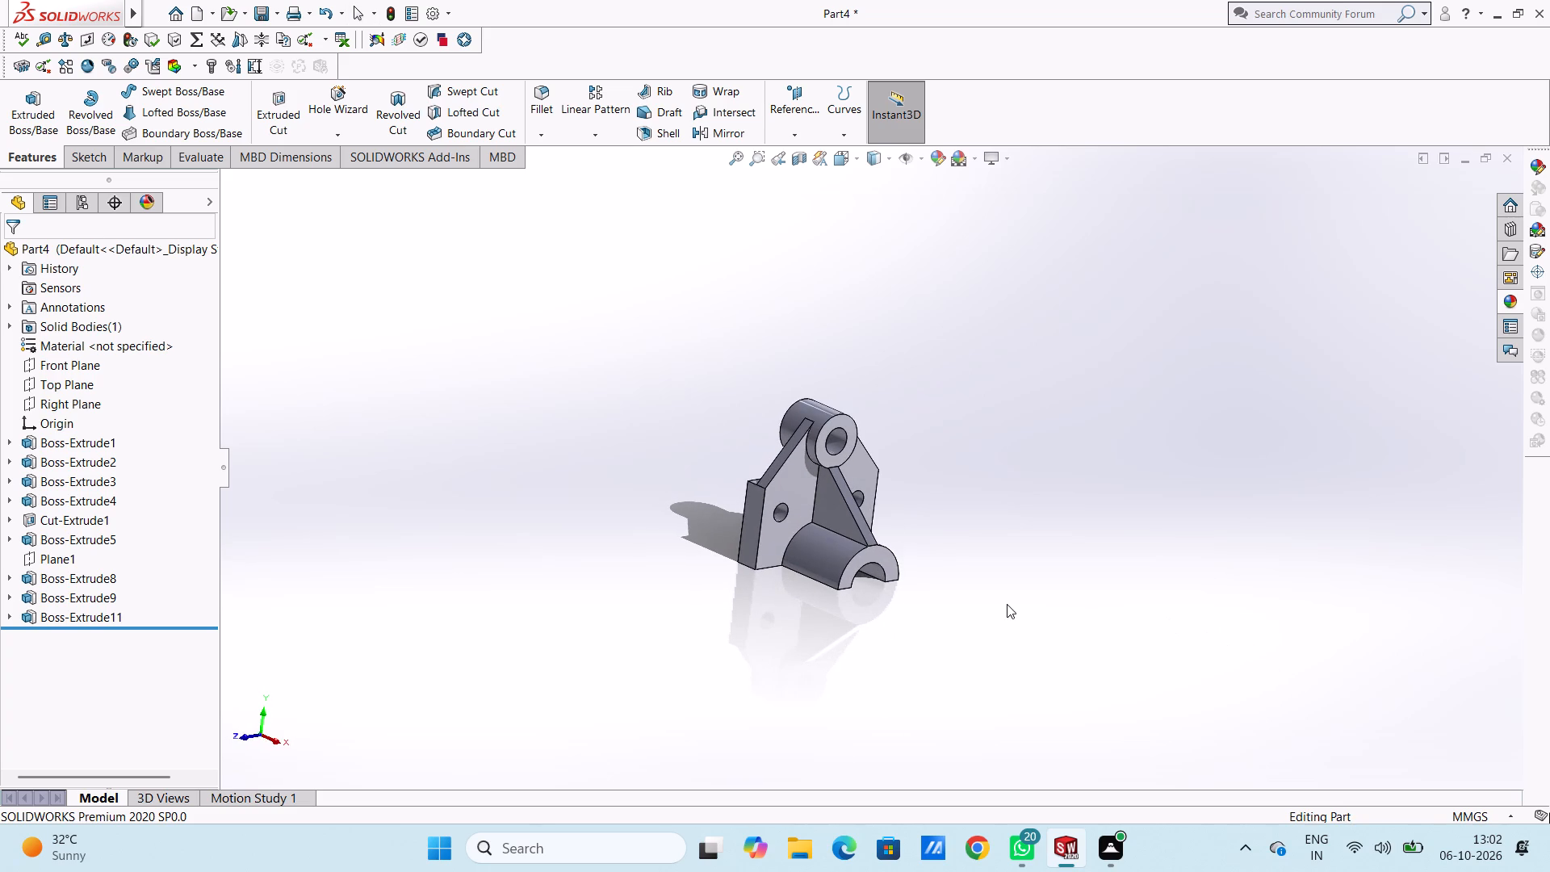
{"action": "middle_click_drag", "start_coordinate": [1003, 611], "coordinate": [1029, 595]}
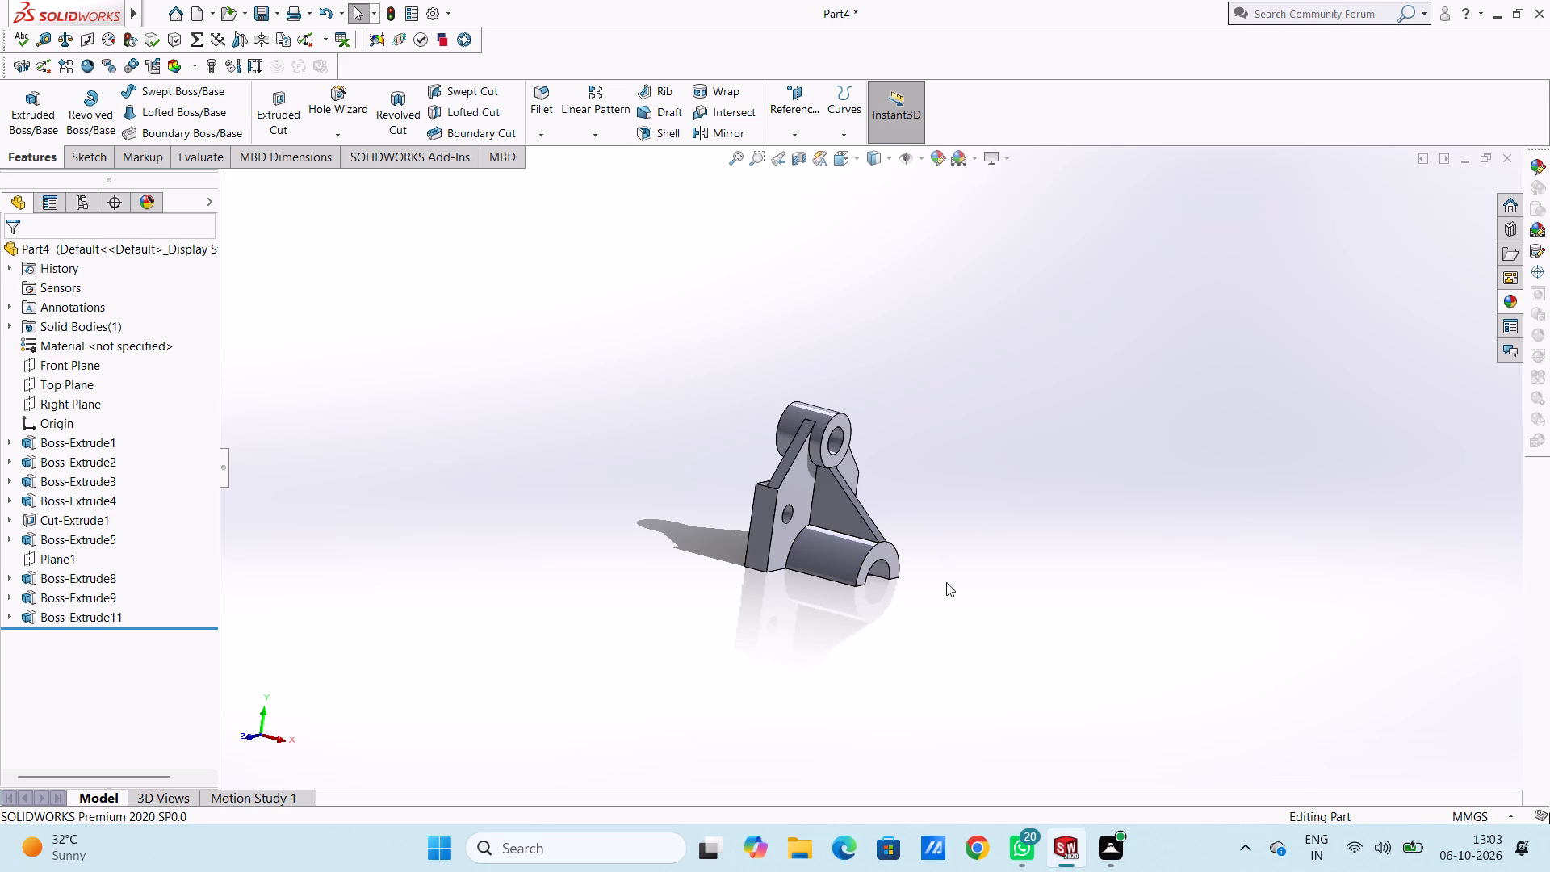
{"action": "scroll", "coordinate": [975, 568], "scroll_direction": "up", "scroll_amount": 2}
{"action": "middle_click_drag", "start_coordinate": [1009, 524], "coordinate": [956, 515]}
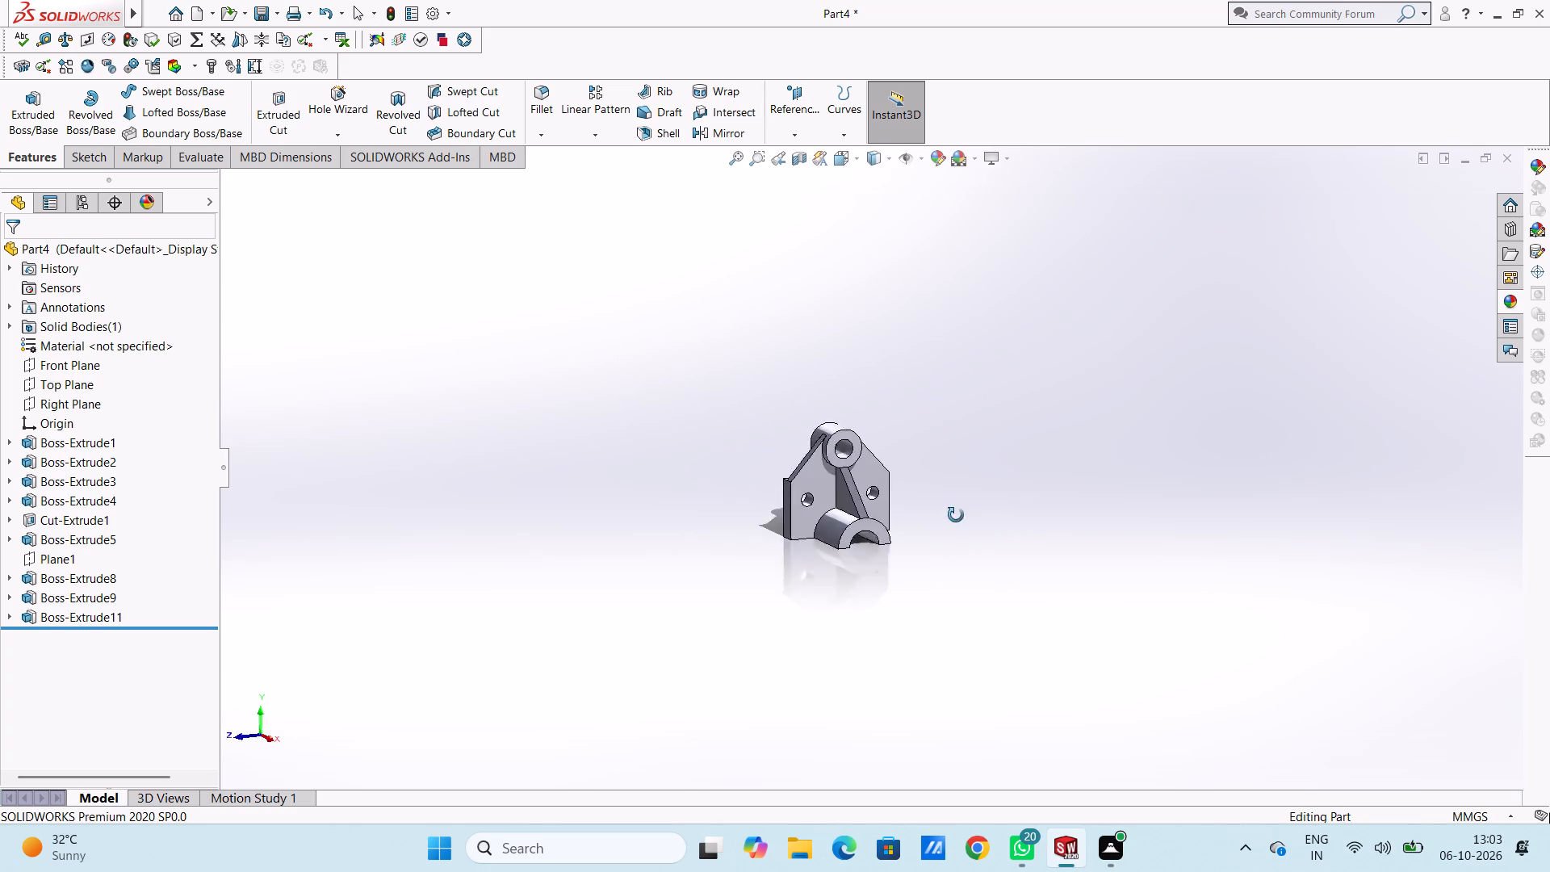
{"action": "middle_click_drag", "start_coordinate": [956, 515], "coordinate": [1007, 554]}
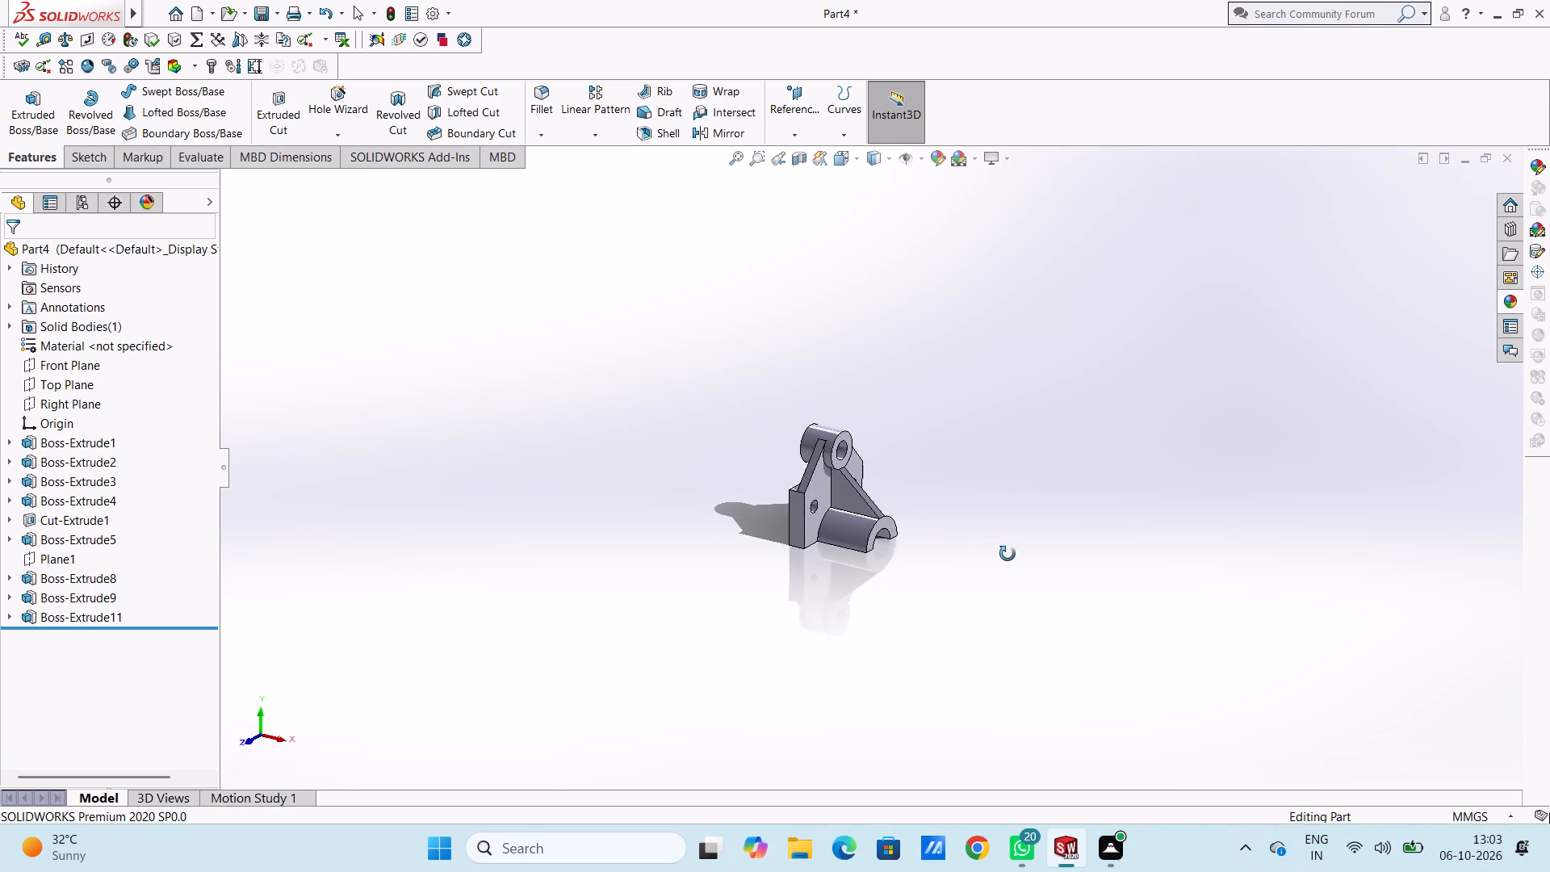
{"action": "middle_click_drag", "start_coordinate": [1007, 554], "coordinate": [1000, 556]}
{"action": "scroll", "coordinate": [875, 510], "scroll_direction": "down", "scroll_amount": 5}
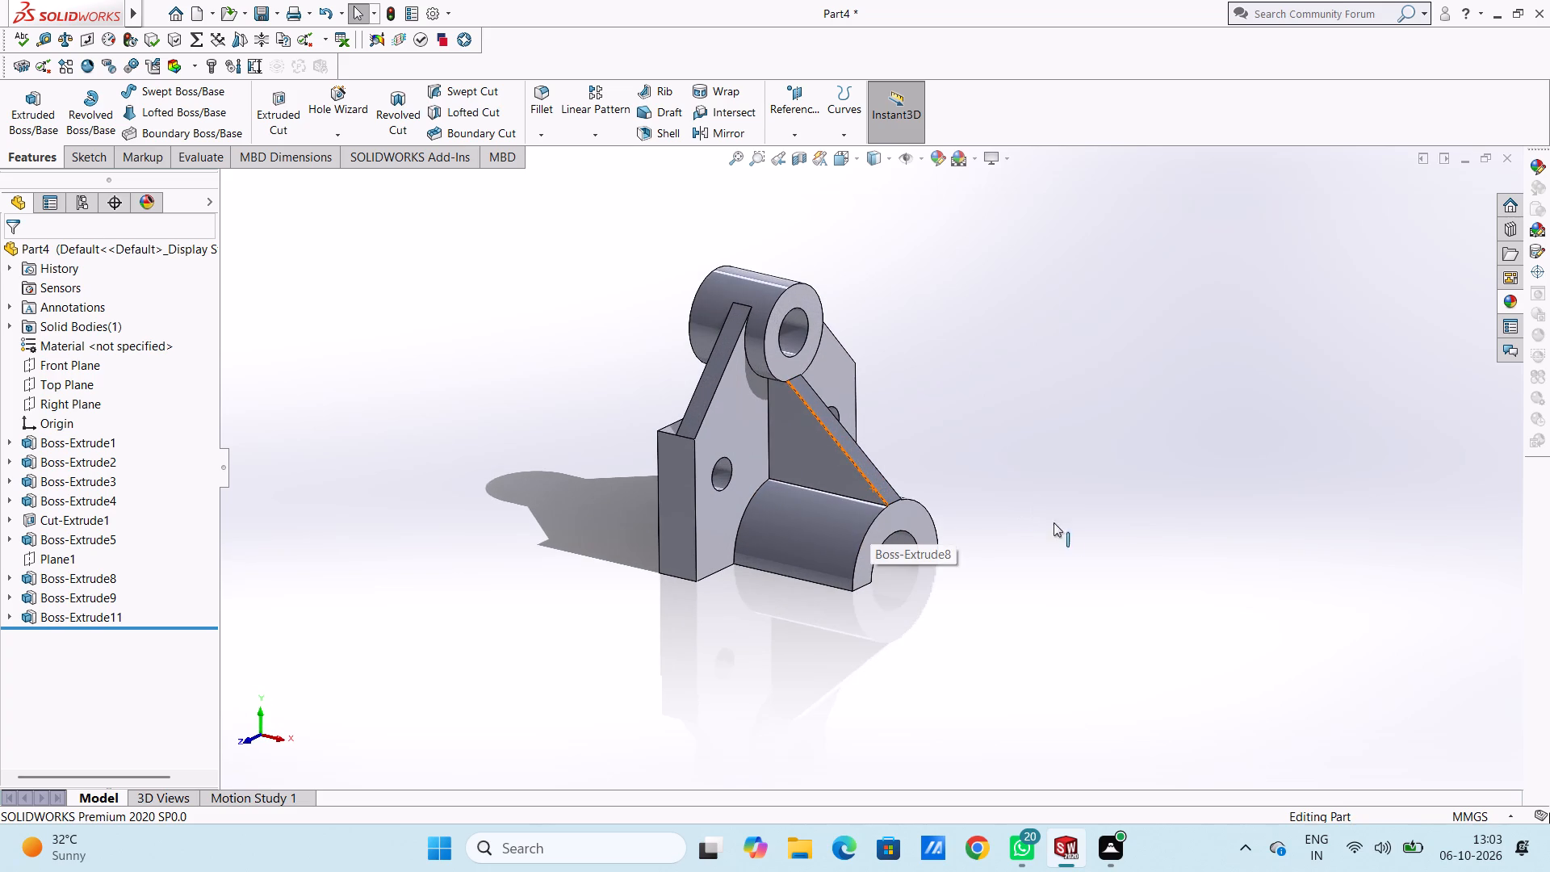
{"action": "middle_click_drag", "start_coordinate": [1063, 530], "coordinate": [1042, 565]}
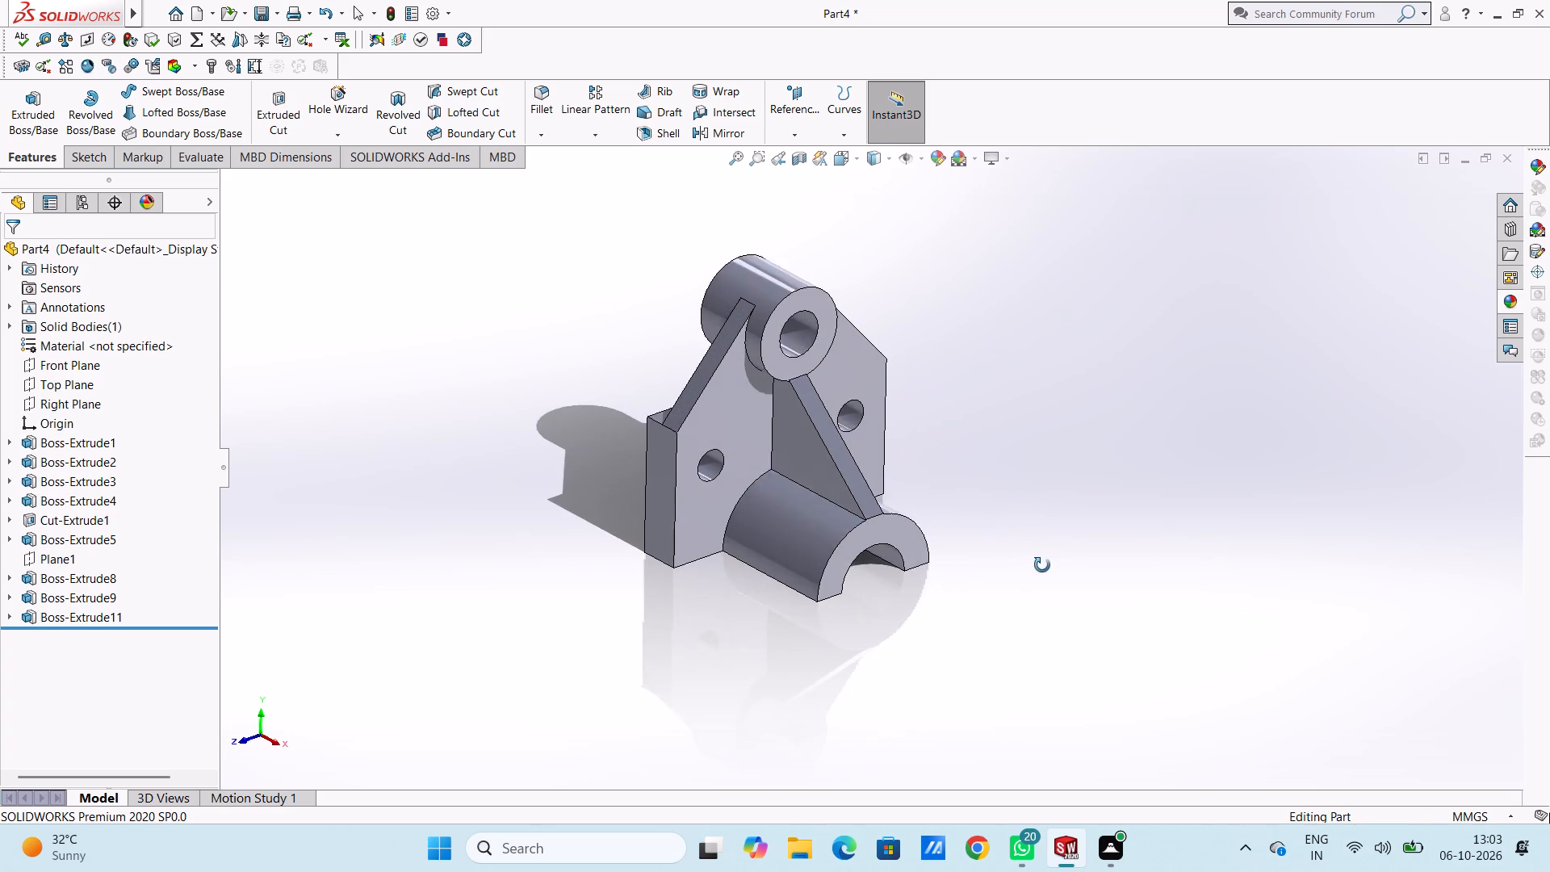
{"action": "middle_click_drag", "start_coordinate": [1042, 565], "coordinate": [987, 516]}
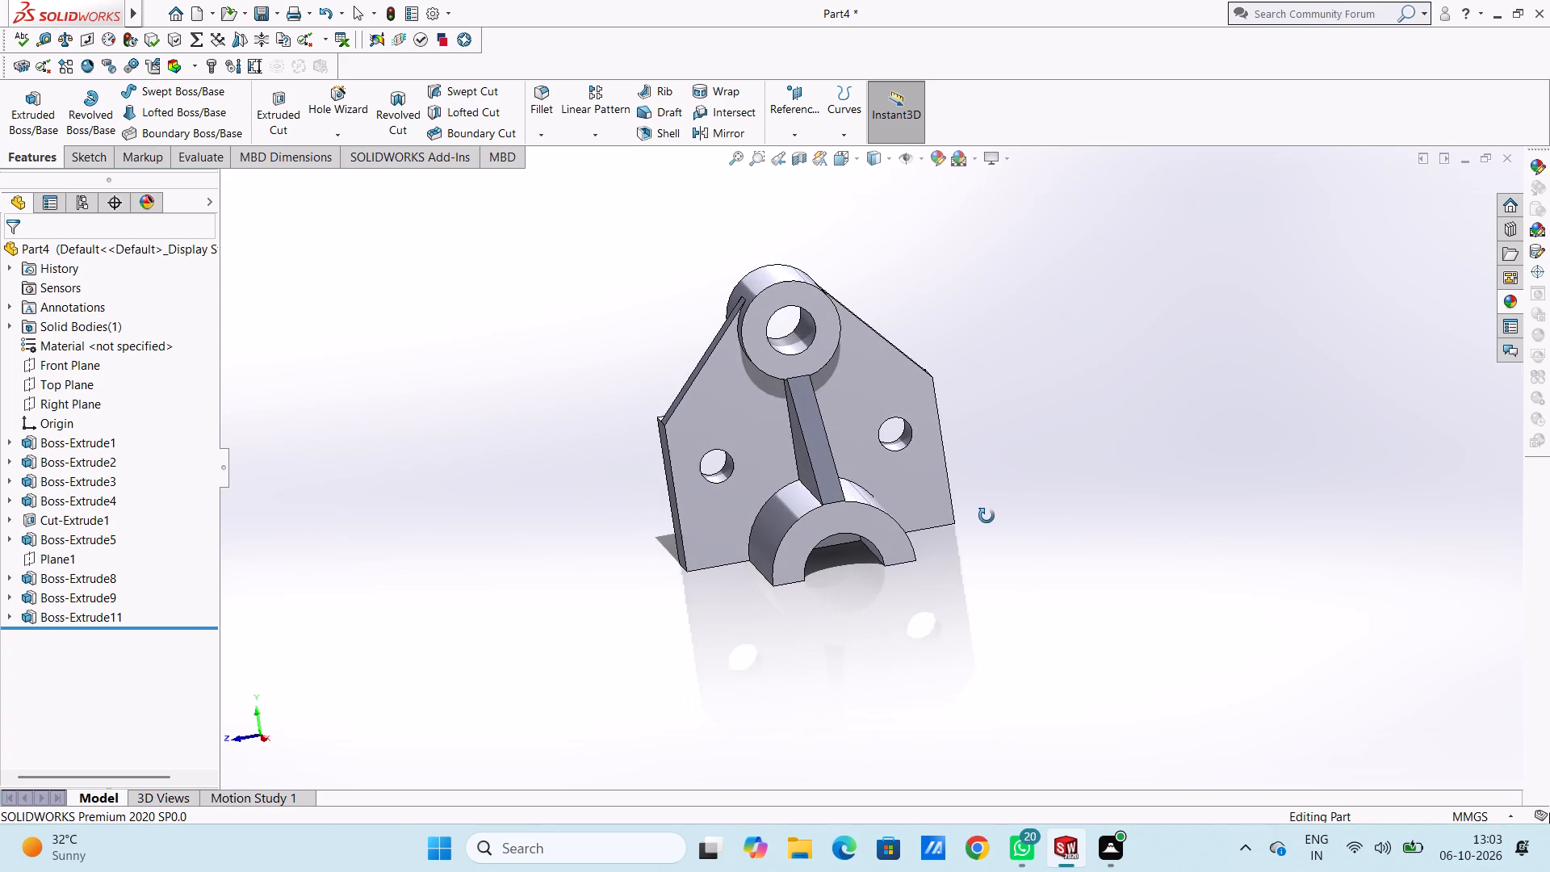
{"action": "middle_click_drag", "start_coordinate": [987, 516], "coordinate": [986, 516]}
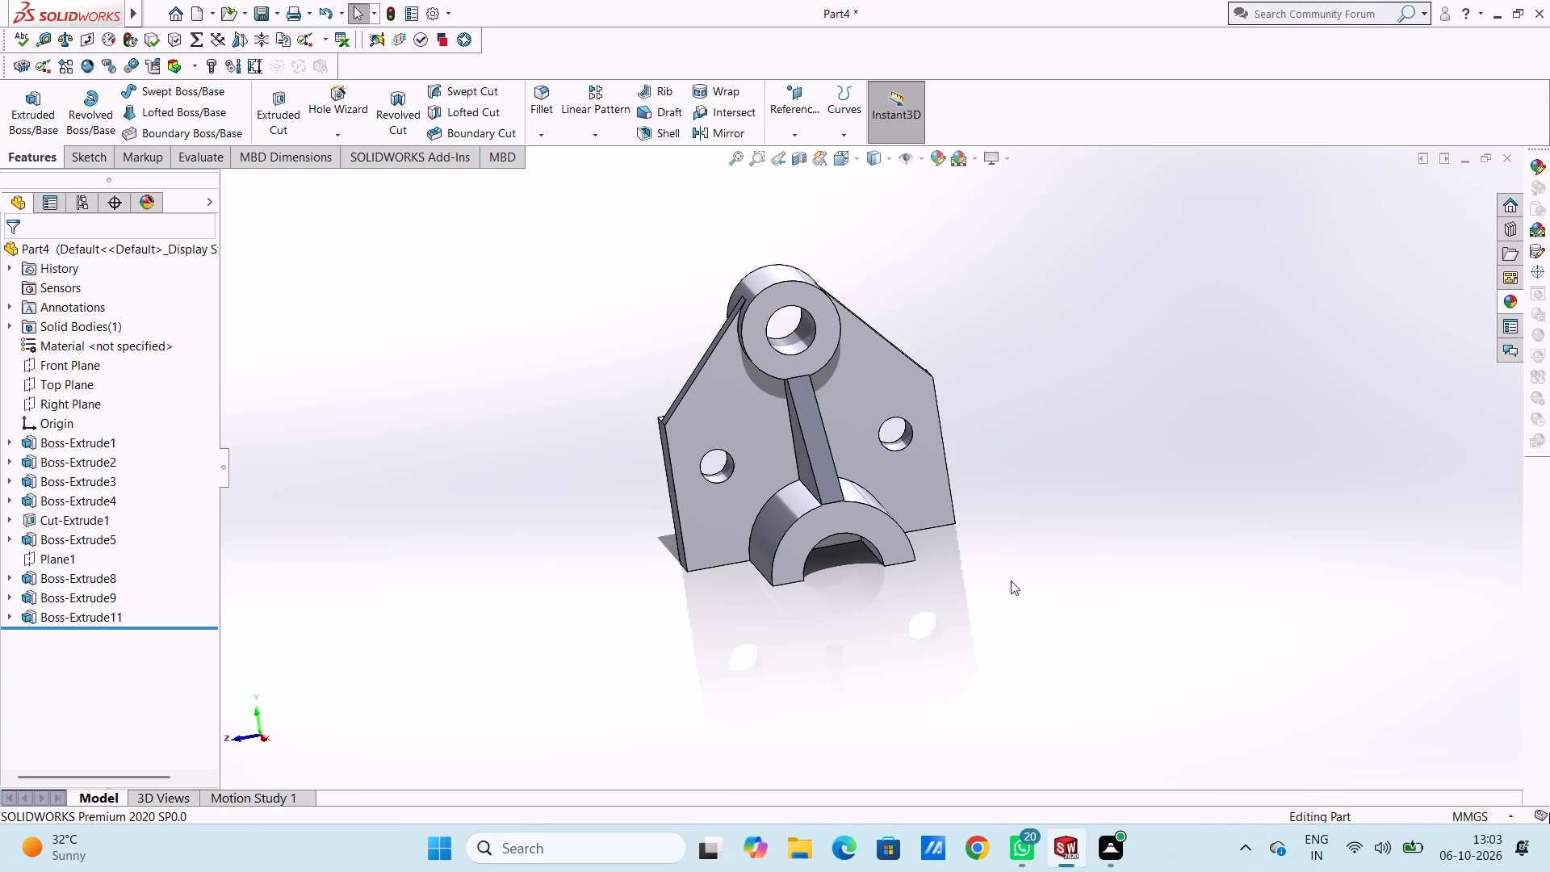
{"action": "middle_click_drag", "start_coordinate": [1011, 581], "coordinate": [1001, 551]}
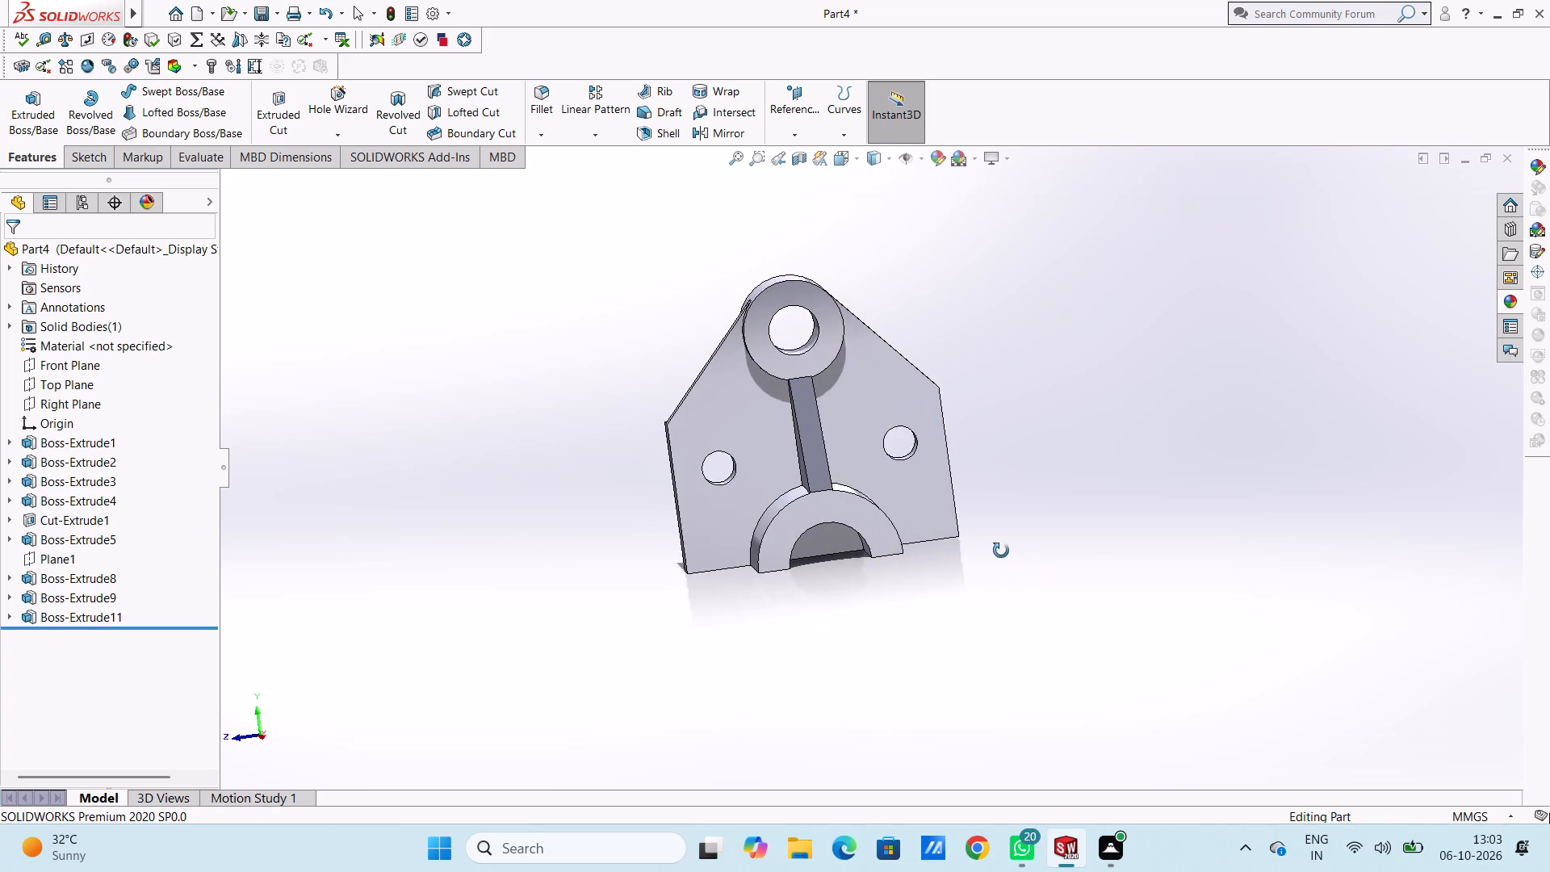
{"action": "middle_click_drag", "start_coordinate": [1001, 551], "coordinate": [991, 568]}
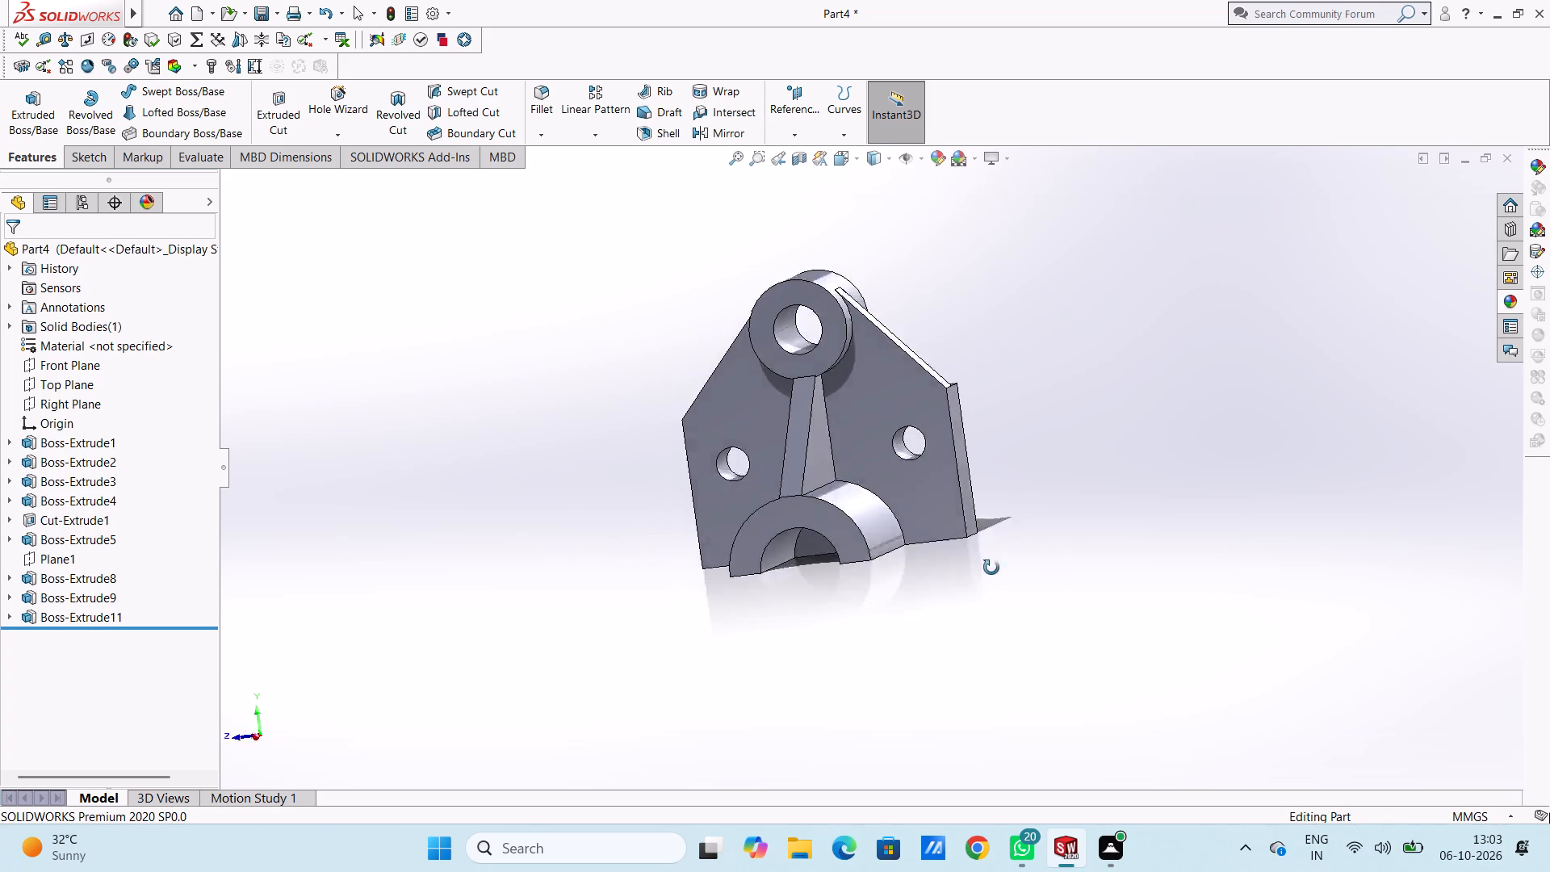
{"action": "middle_click_drag", "start_coordinate": [991, 568], "coordinate": [1015, 568]}
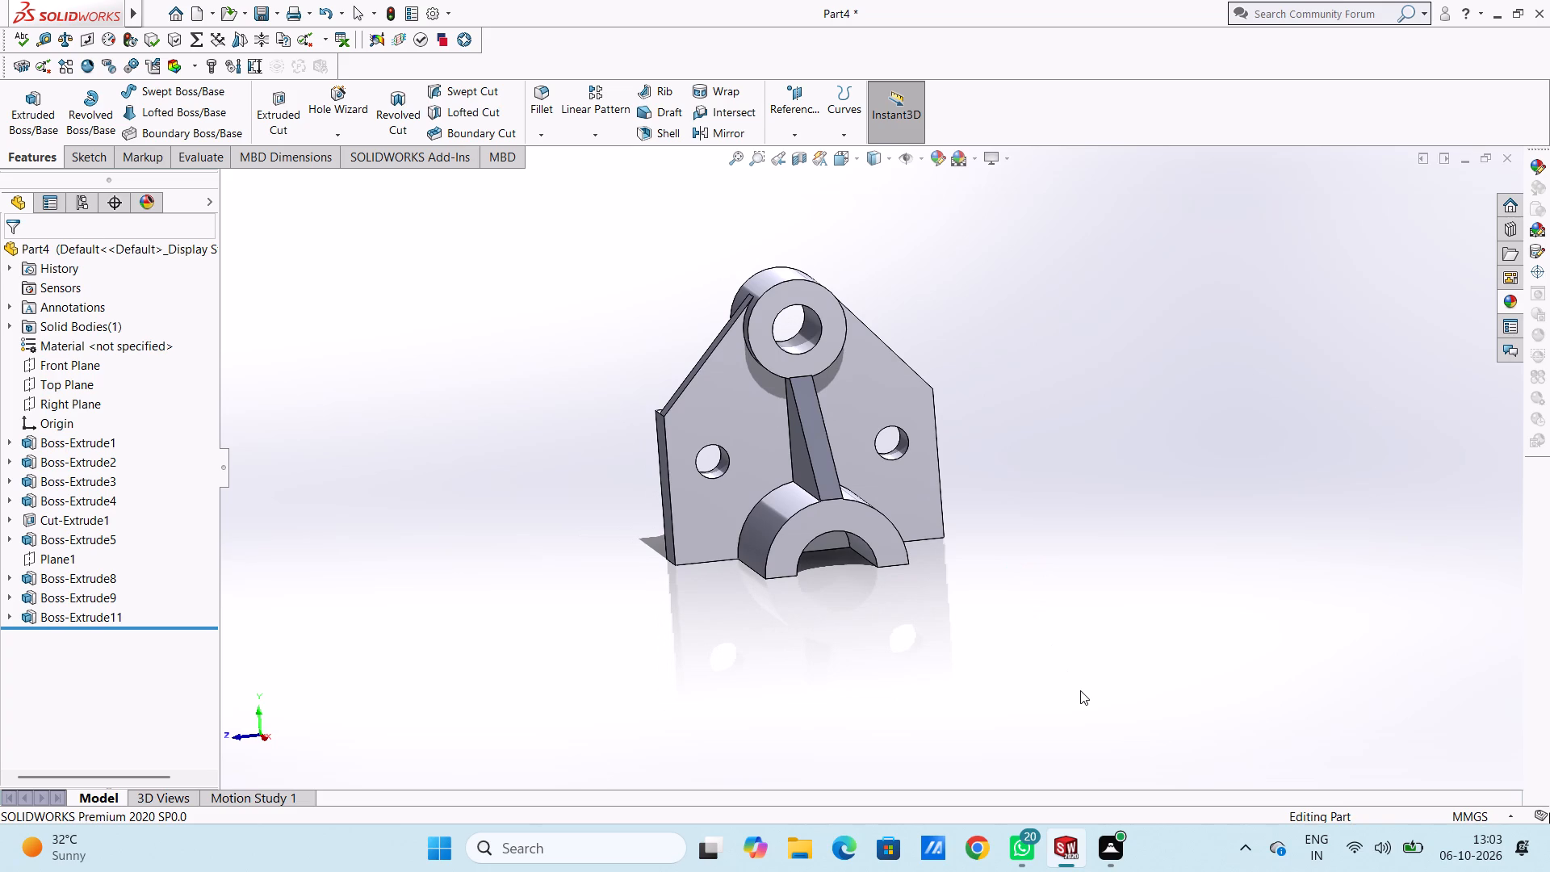
On the bracket's flat bottom face, sketch two concentric circles of 15 mm and 6 mm radius beside the half-ring boss.
{"action": "key", "text": "ctrl+6"}
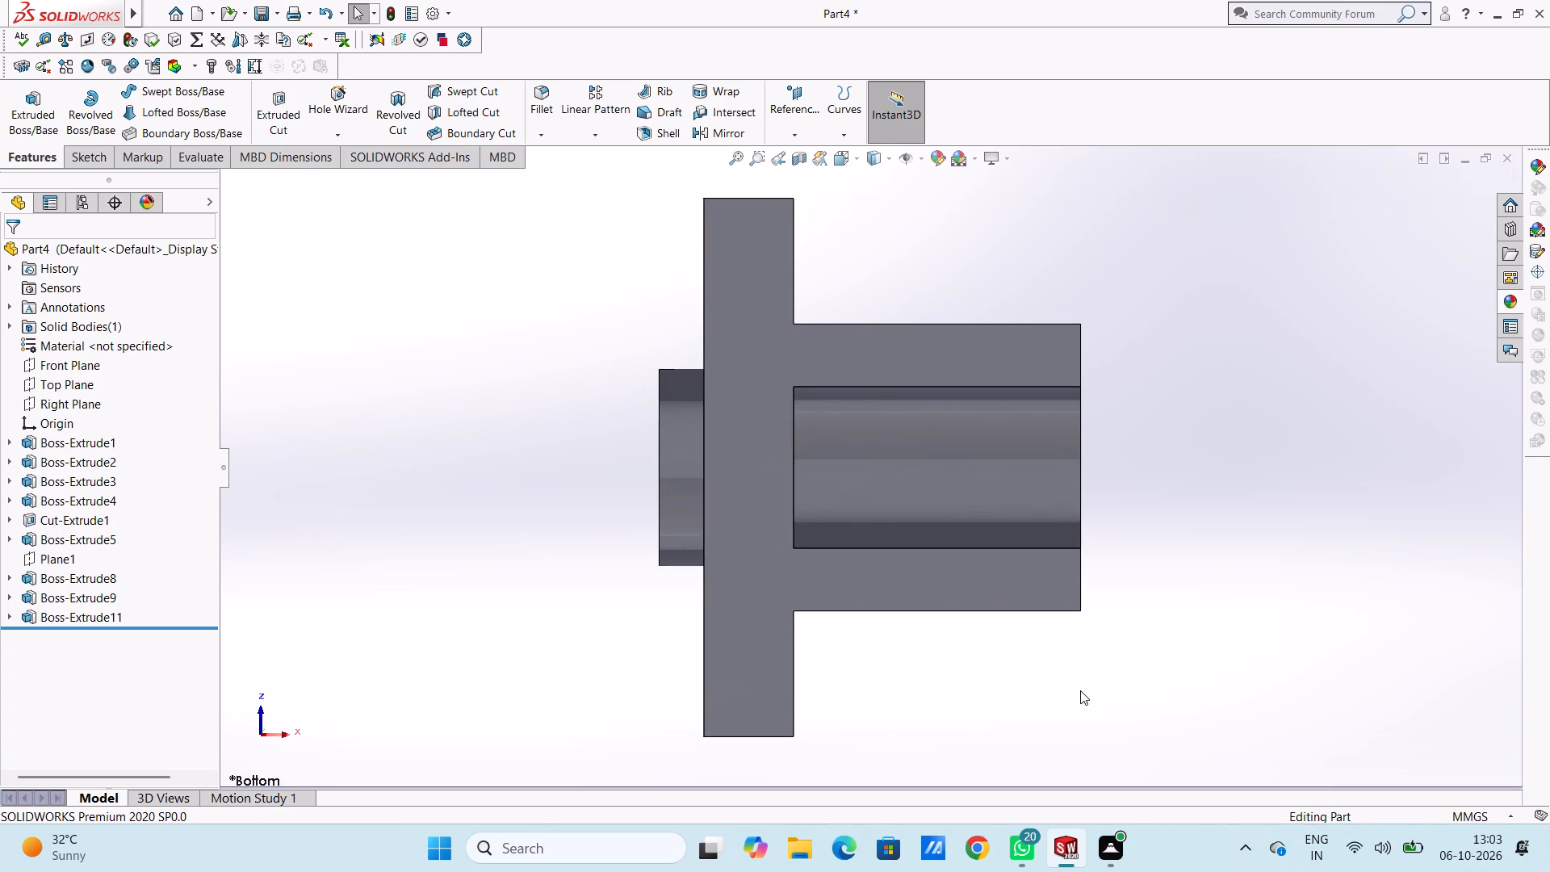
{"action": "scroll", "coordinate": [1080, 690], "scroll_direction": "up", "scroll_amount": 2}
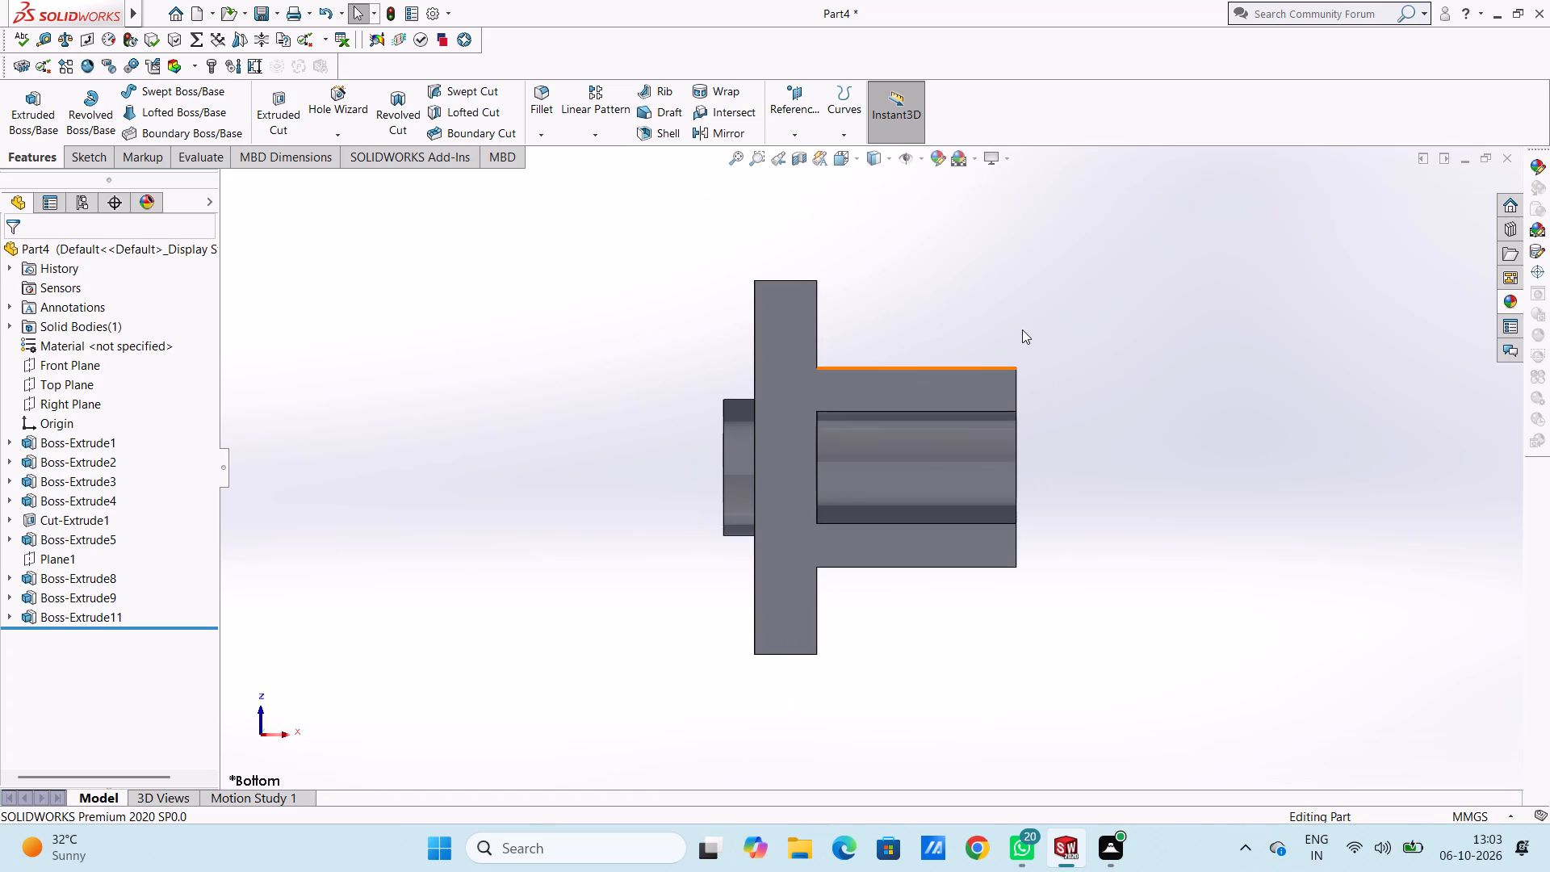
{"action": "left_click", "coordinate": [991, 383]}
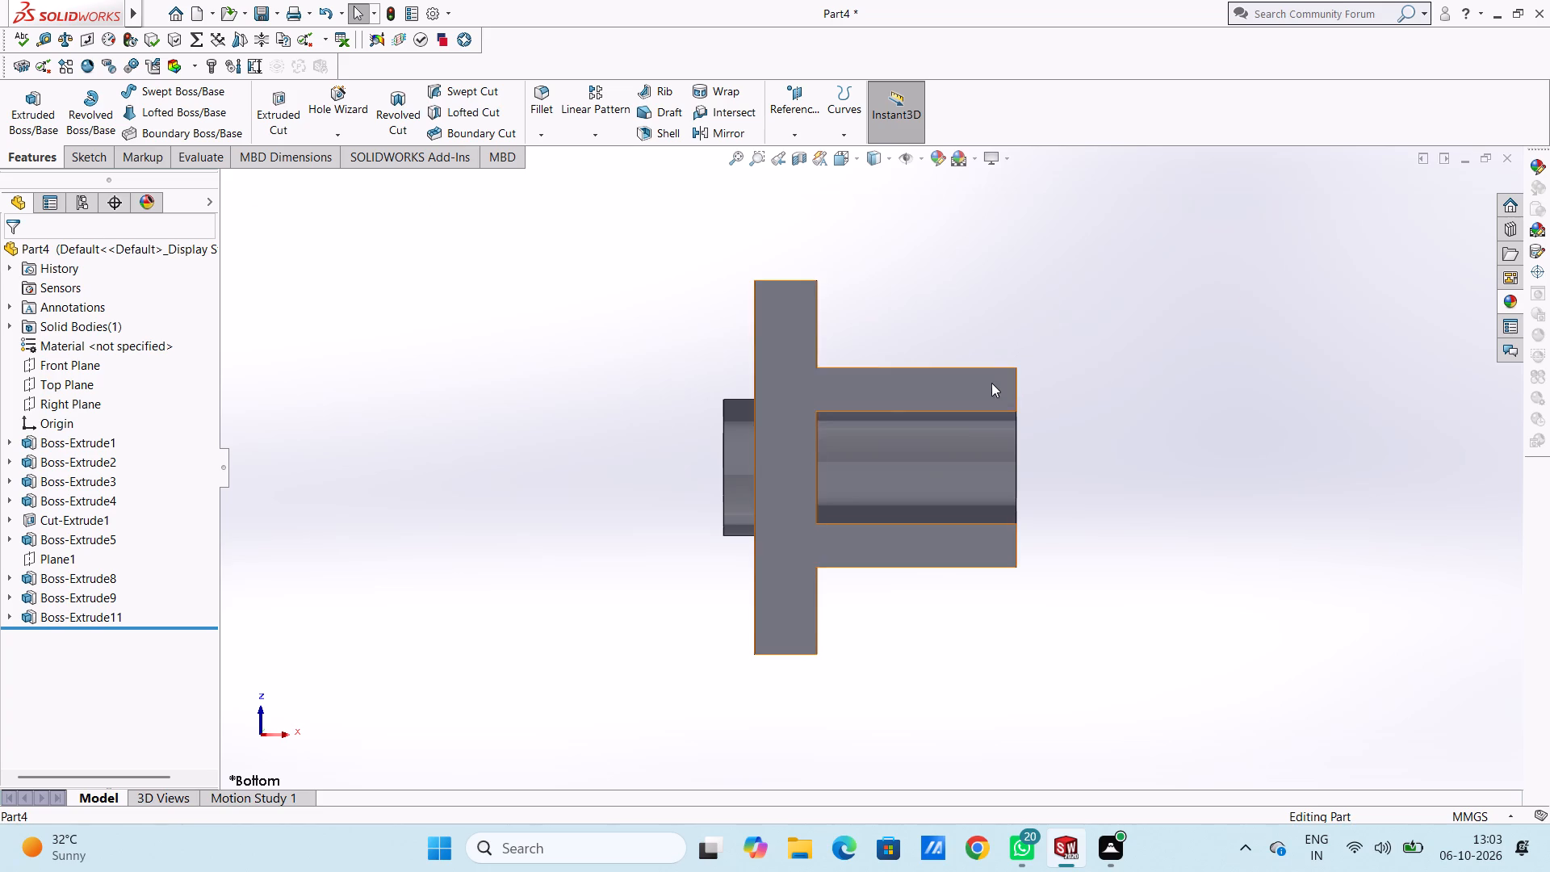
{"action": "left_click", "coordinate": [1064, 342]}
{"action": "left_click", "coordinate": [947, 336]}
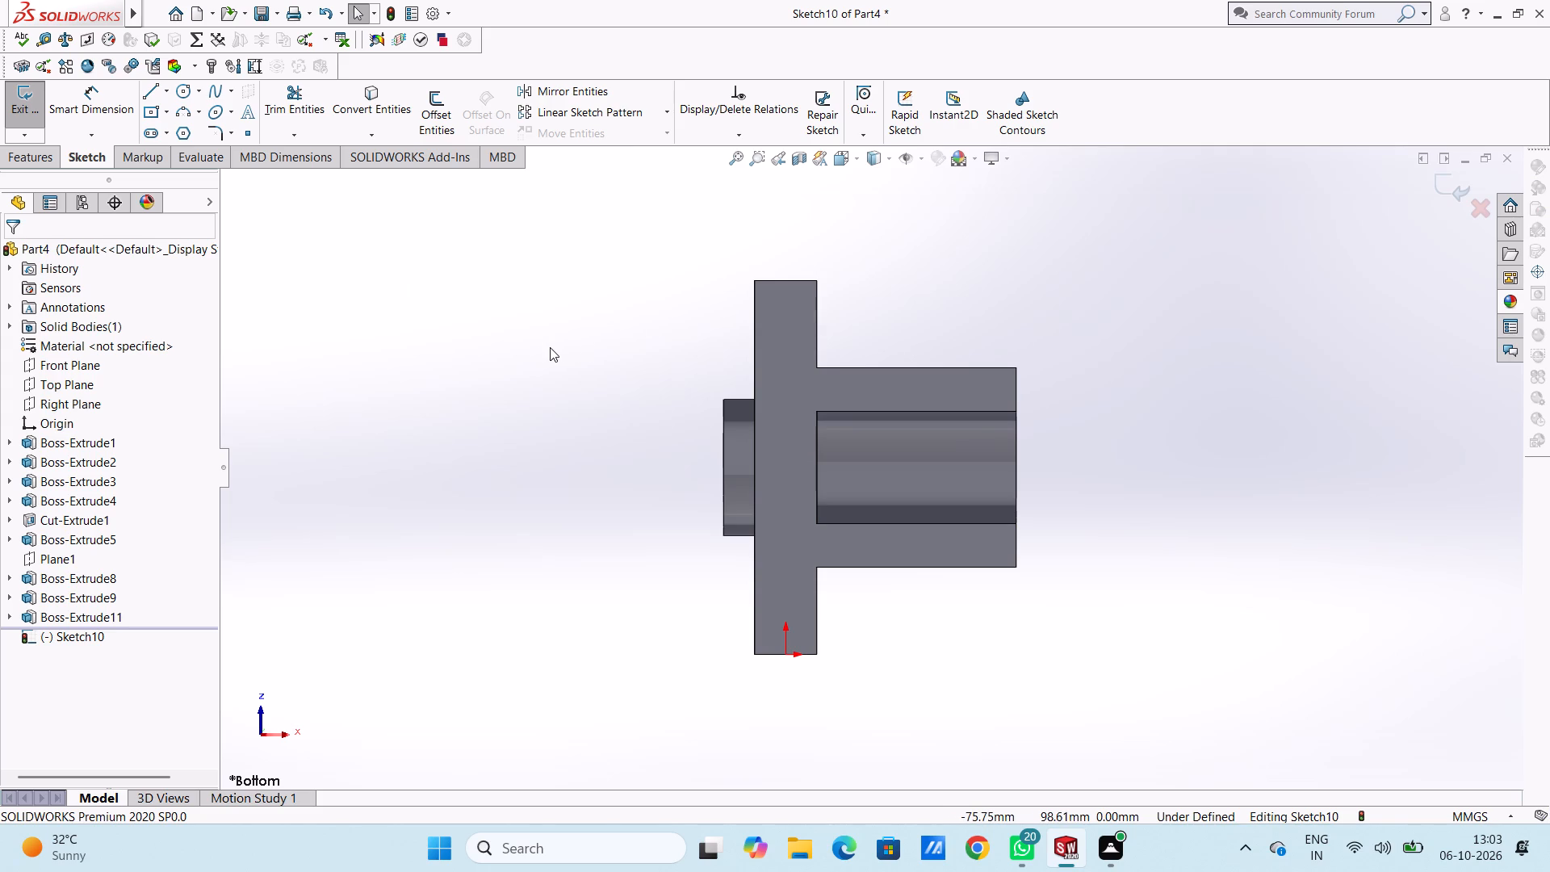
{"action": "left_click", "coordinate": [179, 93]}
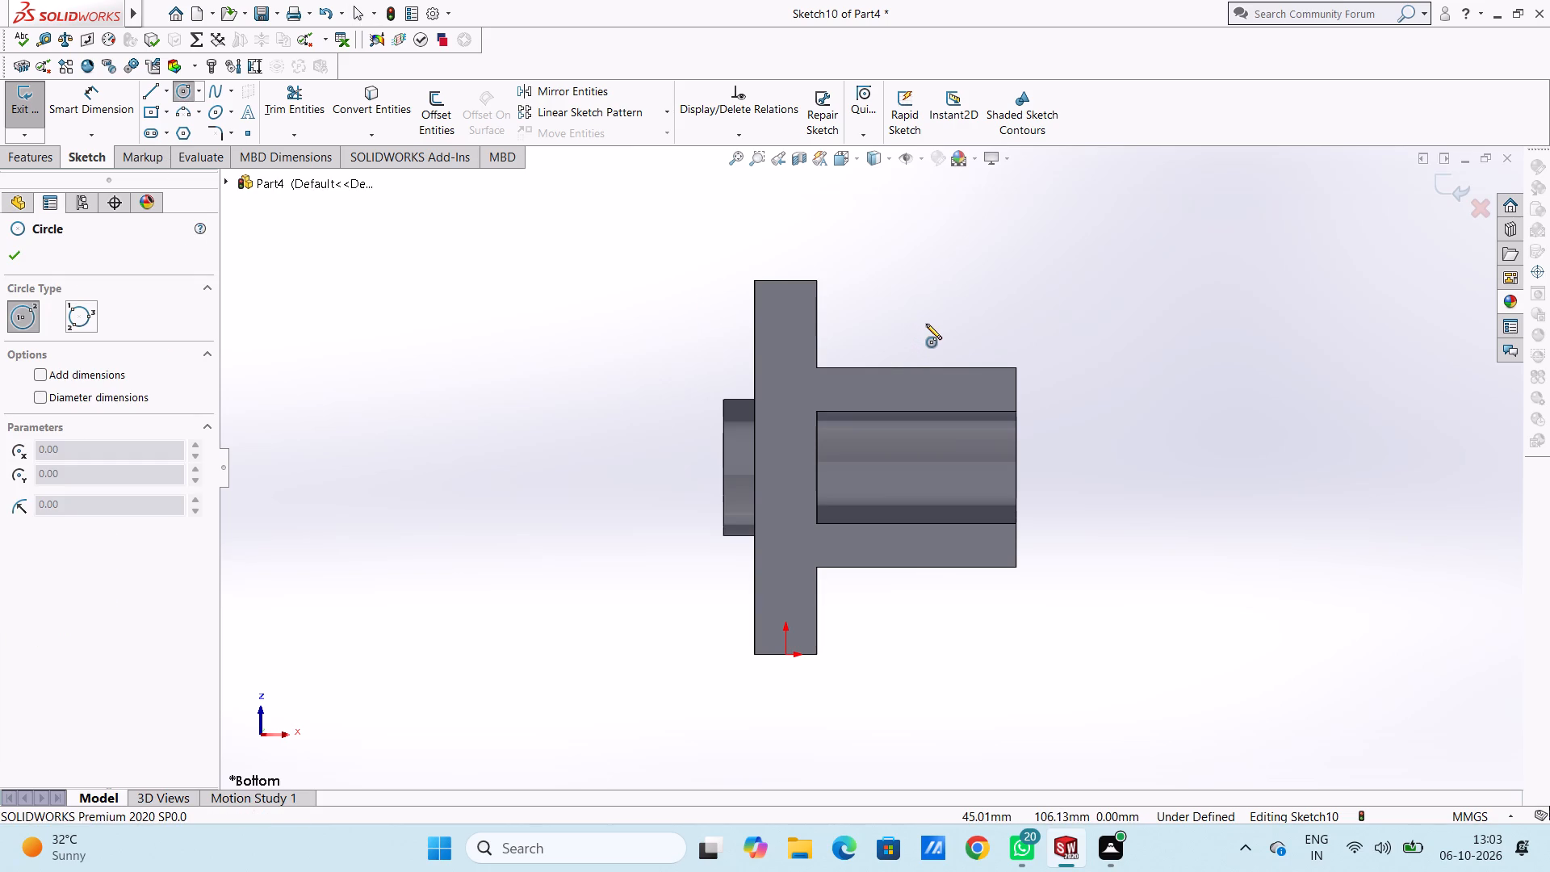
{"action": "left_click", "coordinate": [926, 324]}
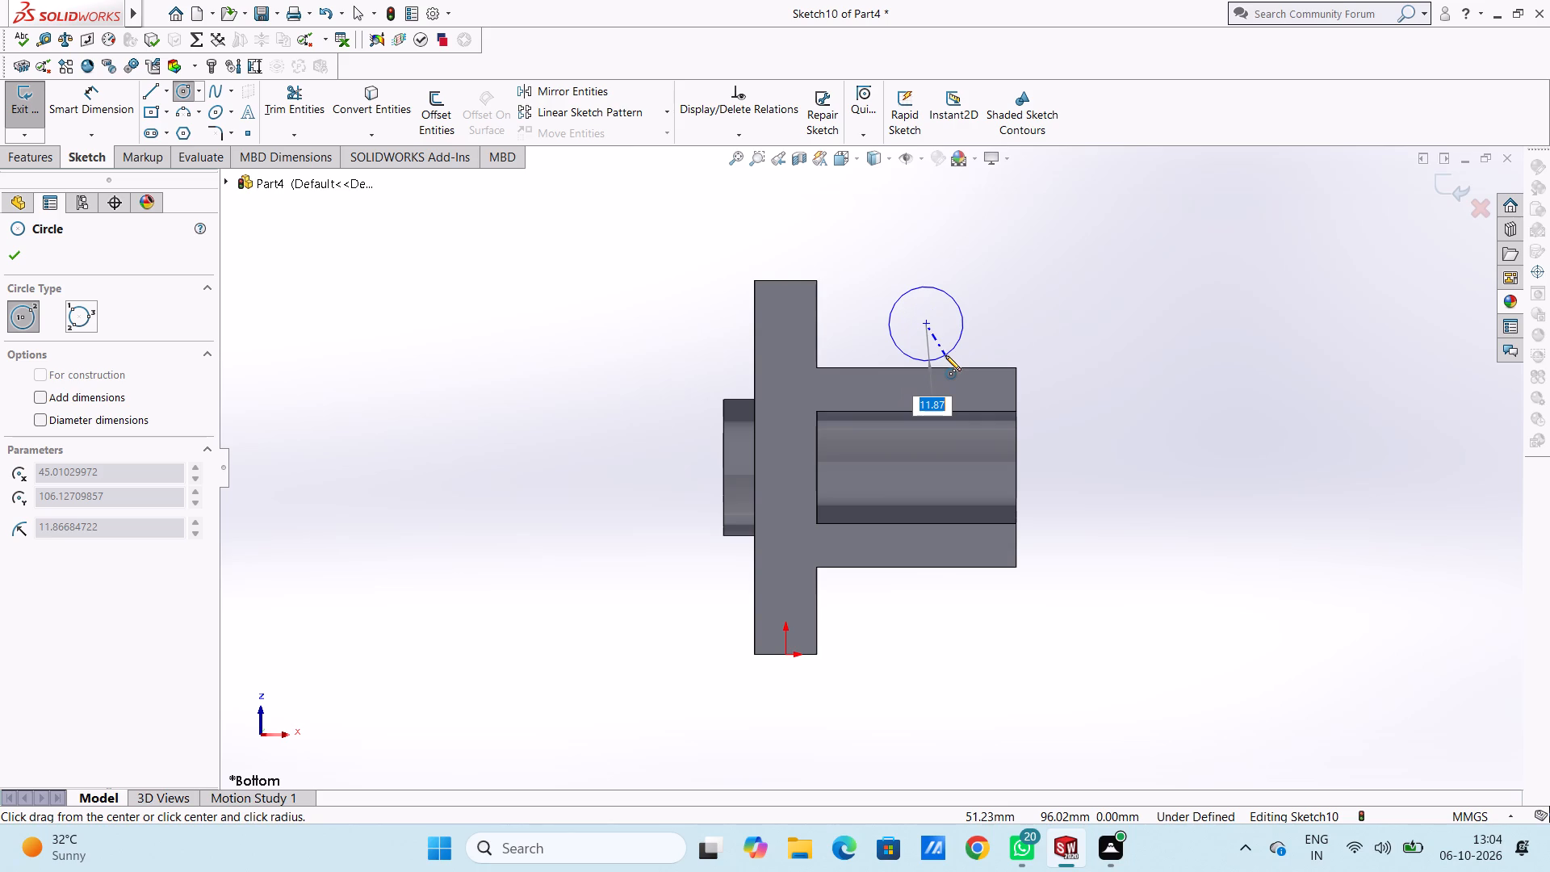
{"action": "type", "text": "15"}
{"action": "key", "text": "Return"}
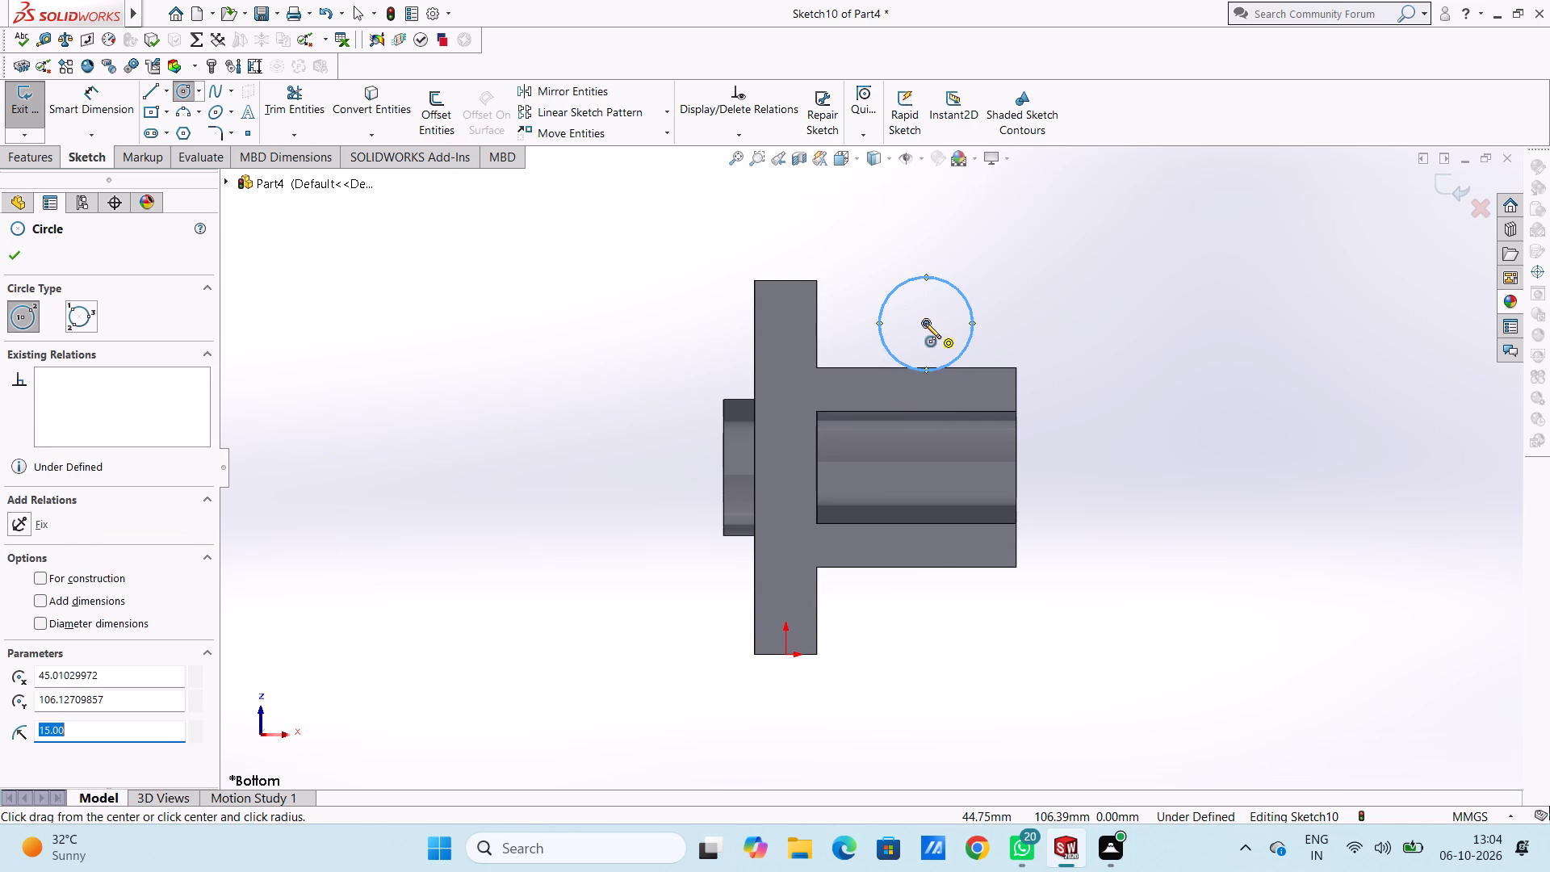
{"action": "left_click", "coordinate": [925, 323]}
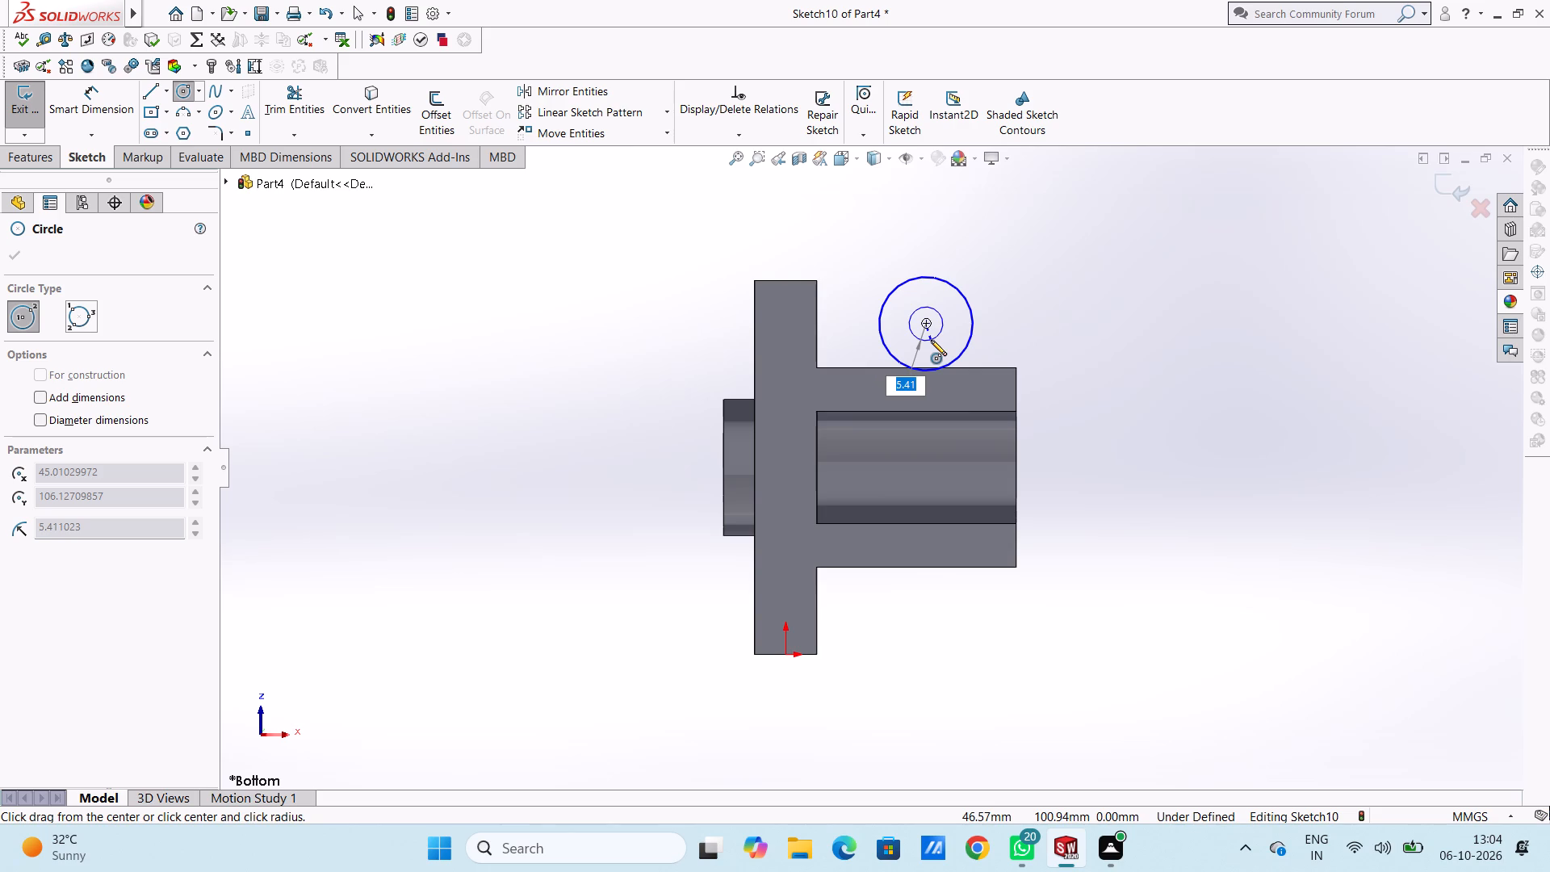
{"action": "key", "text": "6"}
{"action": "key", "text": "Return"}
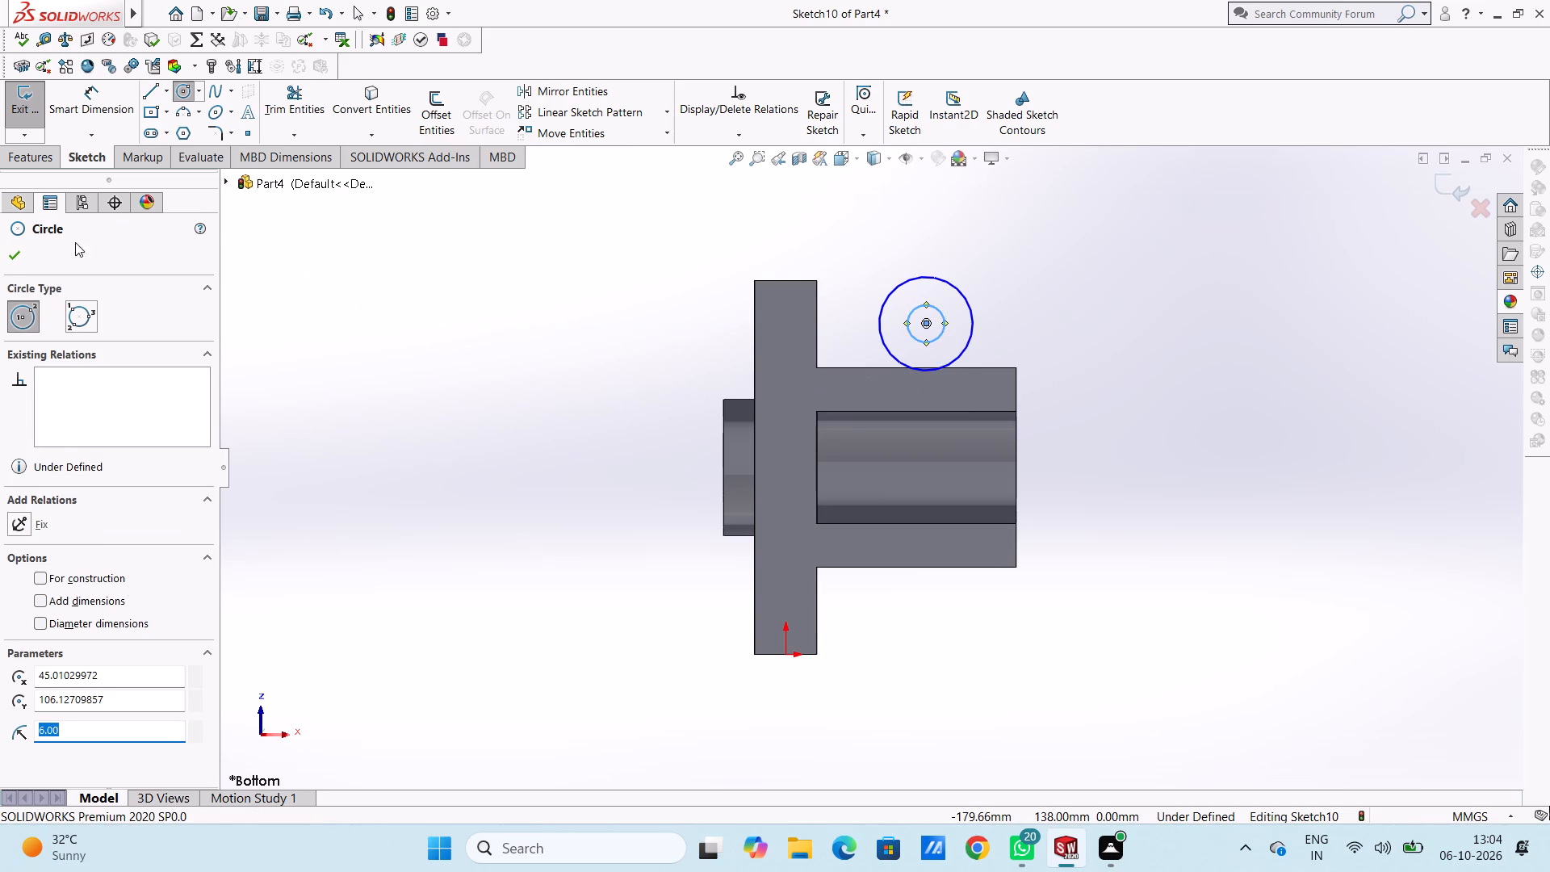
{"action": "left_click", "coordinate": [23, 254]}
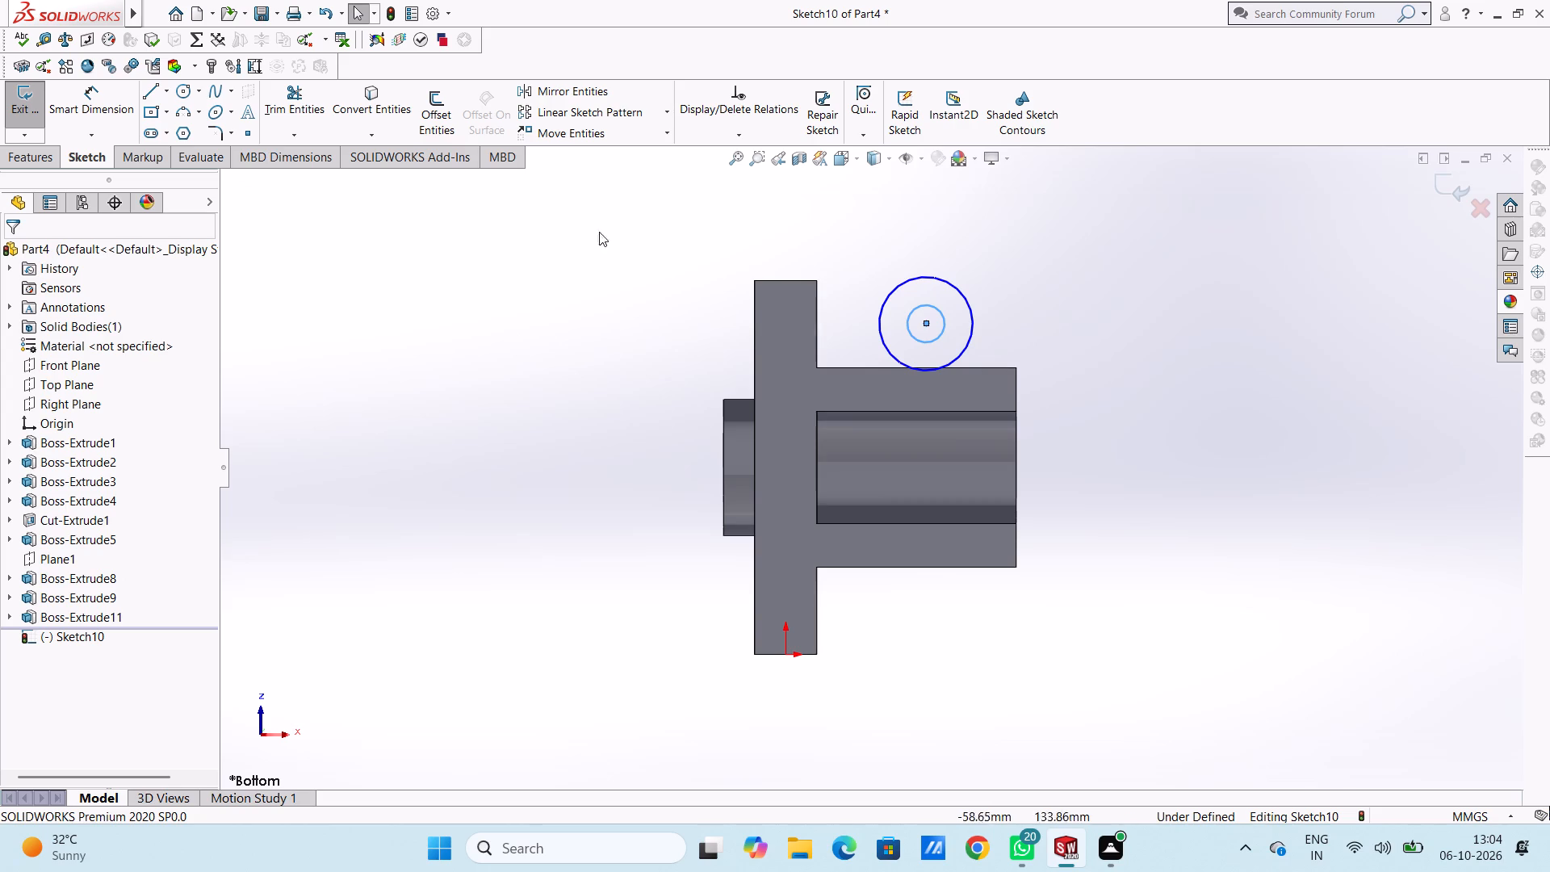
Add diameter dimensions of 30 mm to the outer circle and 12 mm to the inner circle.
{"action": "left_click", "coordinate": [109, 99]}
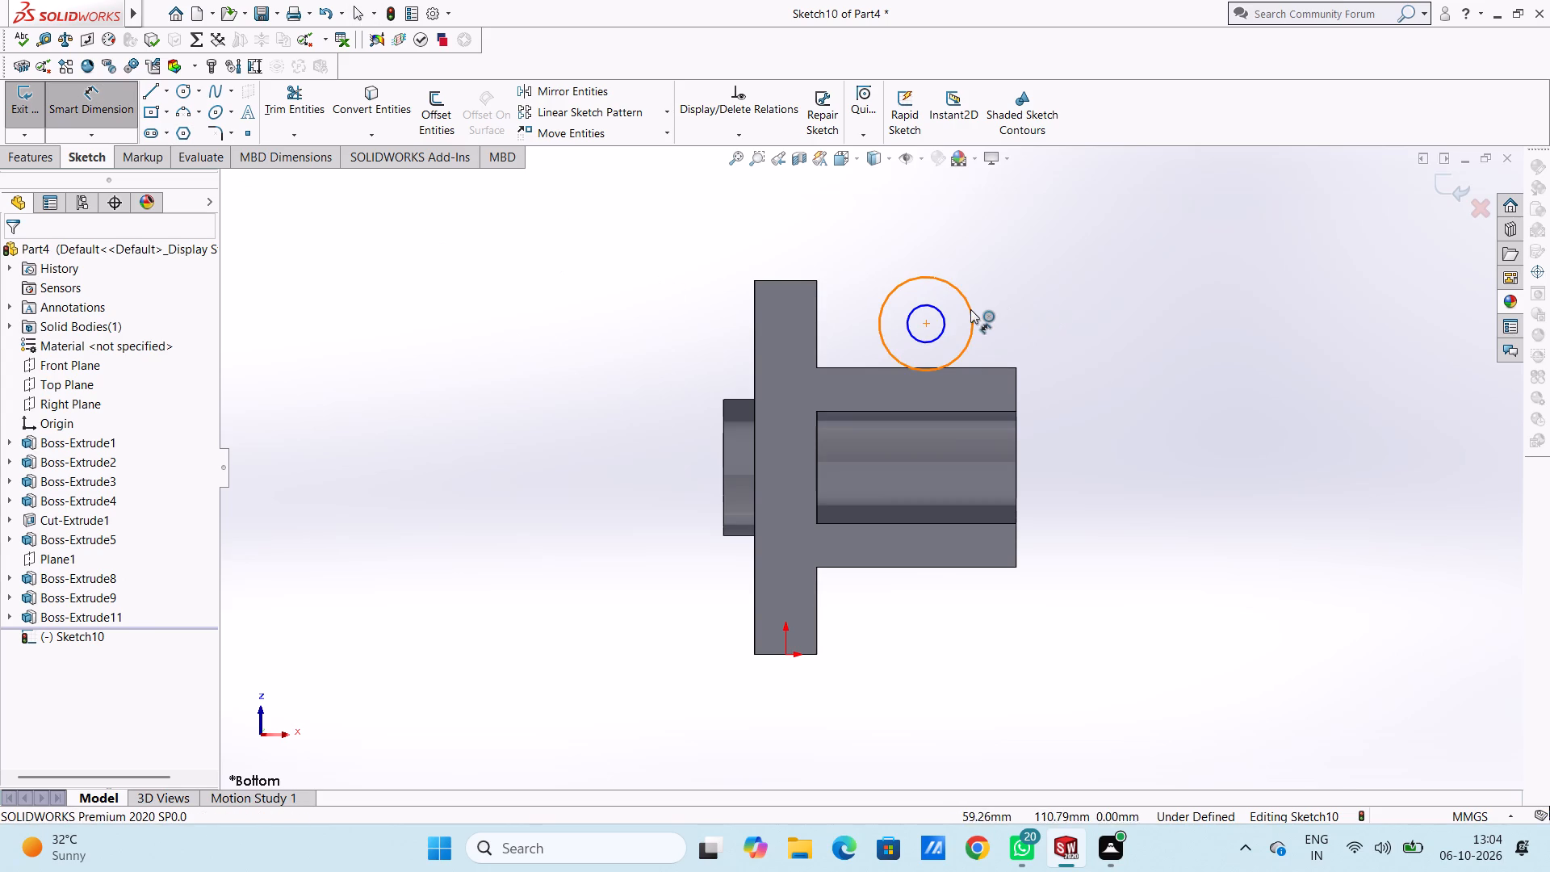
{"action": "left_click", "coordinate": [970, 309]}
{"action": "left_click", "coordinate": [1202, 219]}
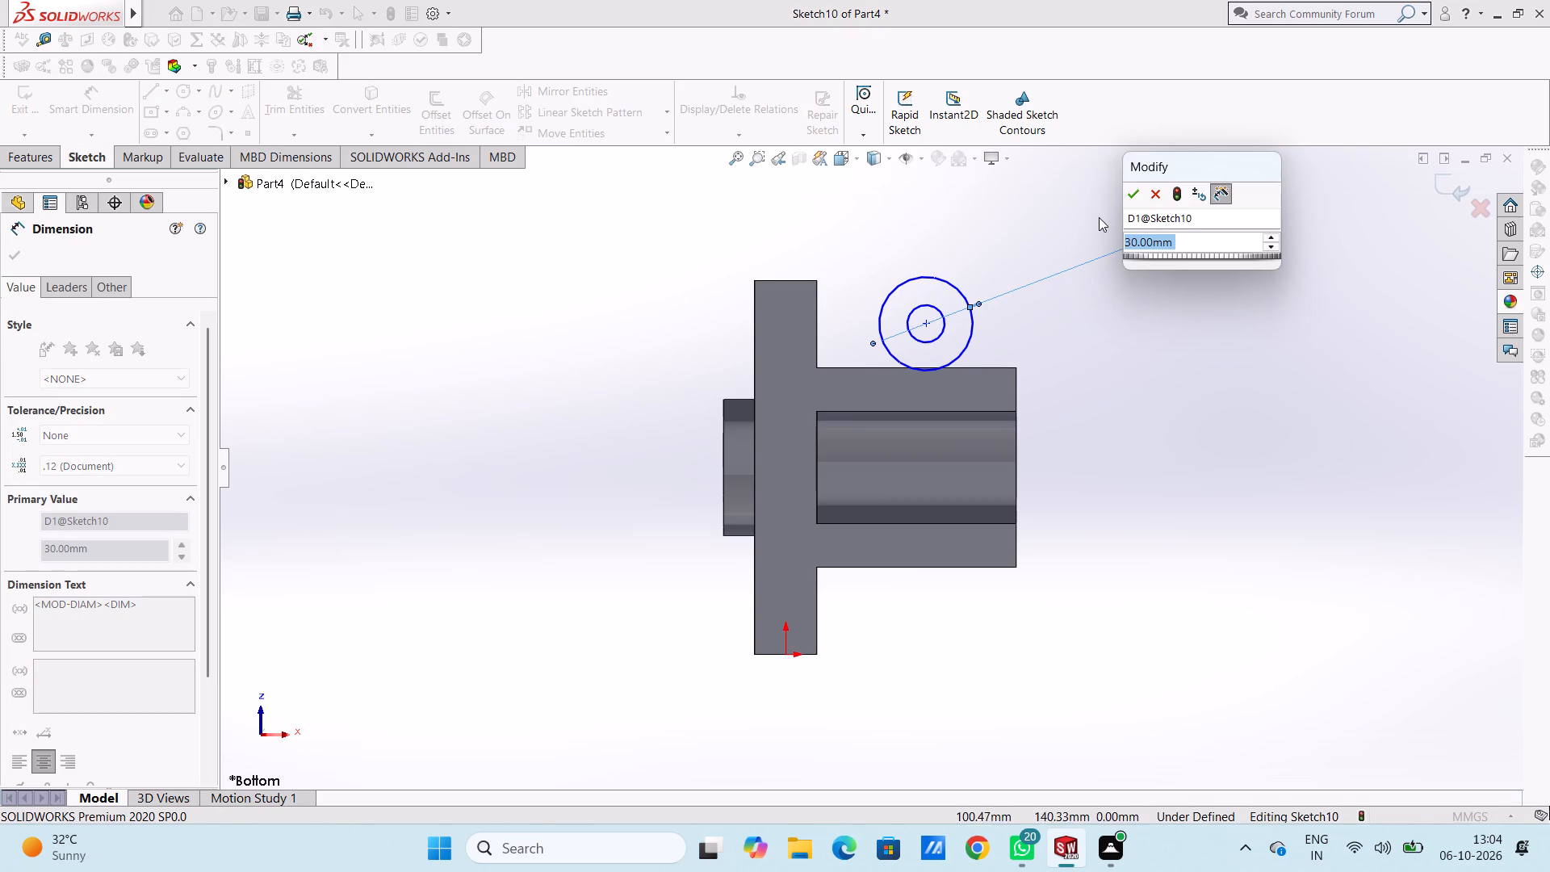
{"action": "left_click", "coordinate": [1129, 195]}
{"action": "left_click", "coordinate": [1059, 241]}
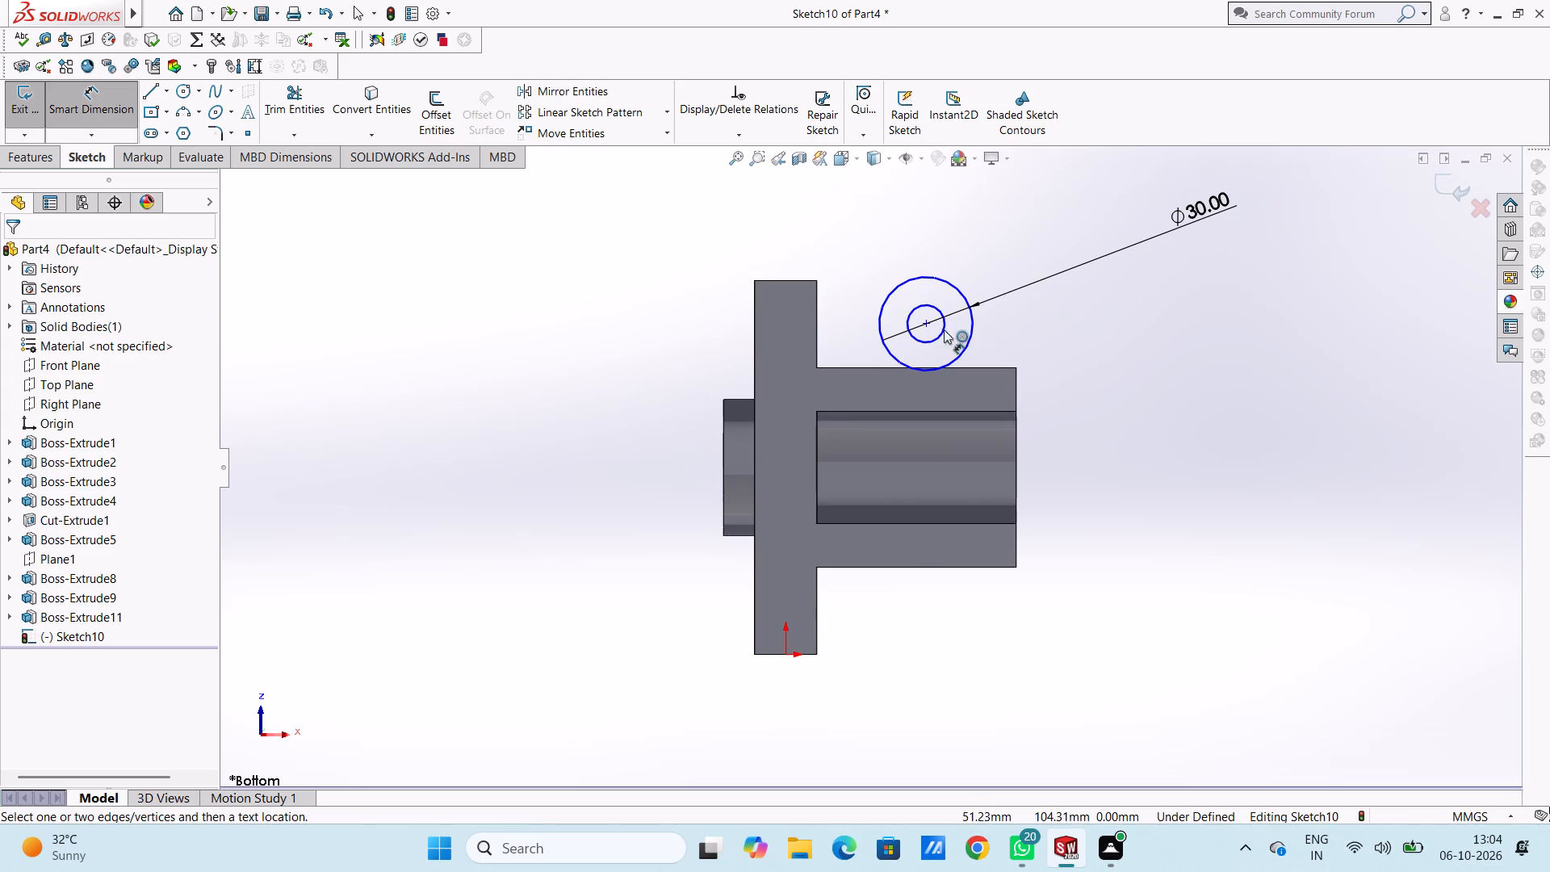
{"action": "left_click", "coordinate": [936, 332]}
{"action": "left_click", "coordinate": [937, 336]}
{"action": "left_click", "coordinate": [1261, 357]}
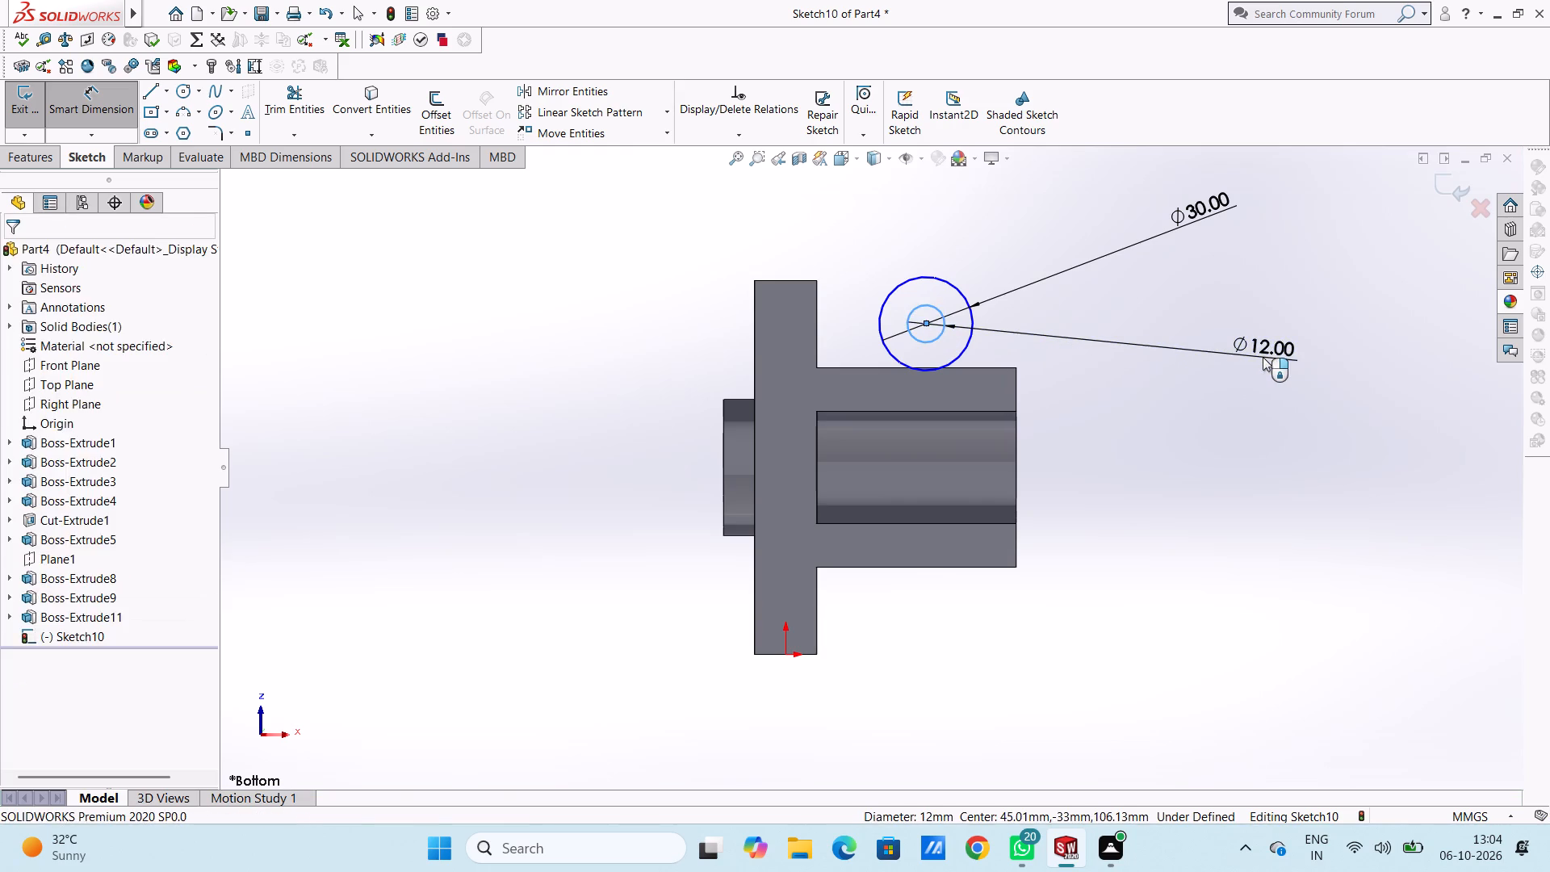
{"action": "left_click", "coordinate": [1196, 334]}
{"action": "left_click", "coordinate": [1152, 331]}
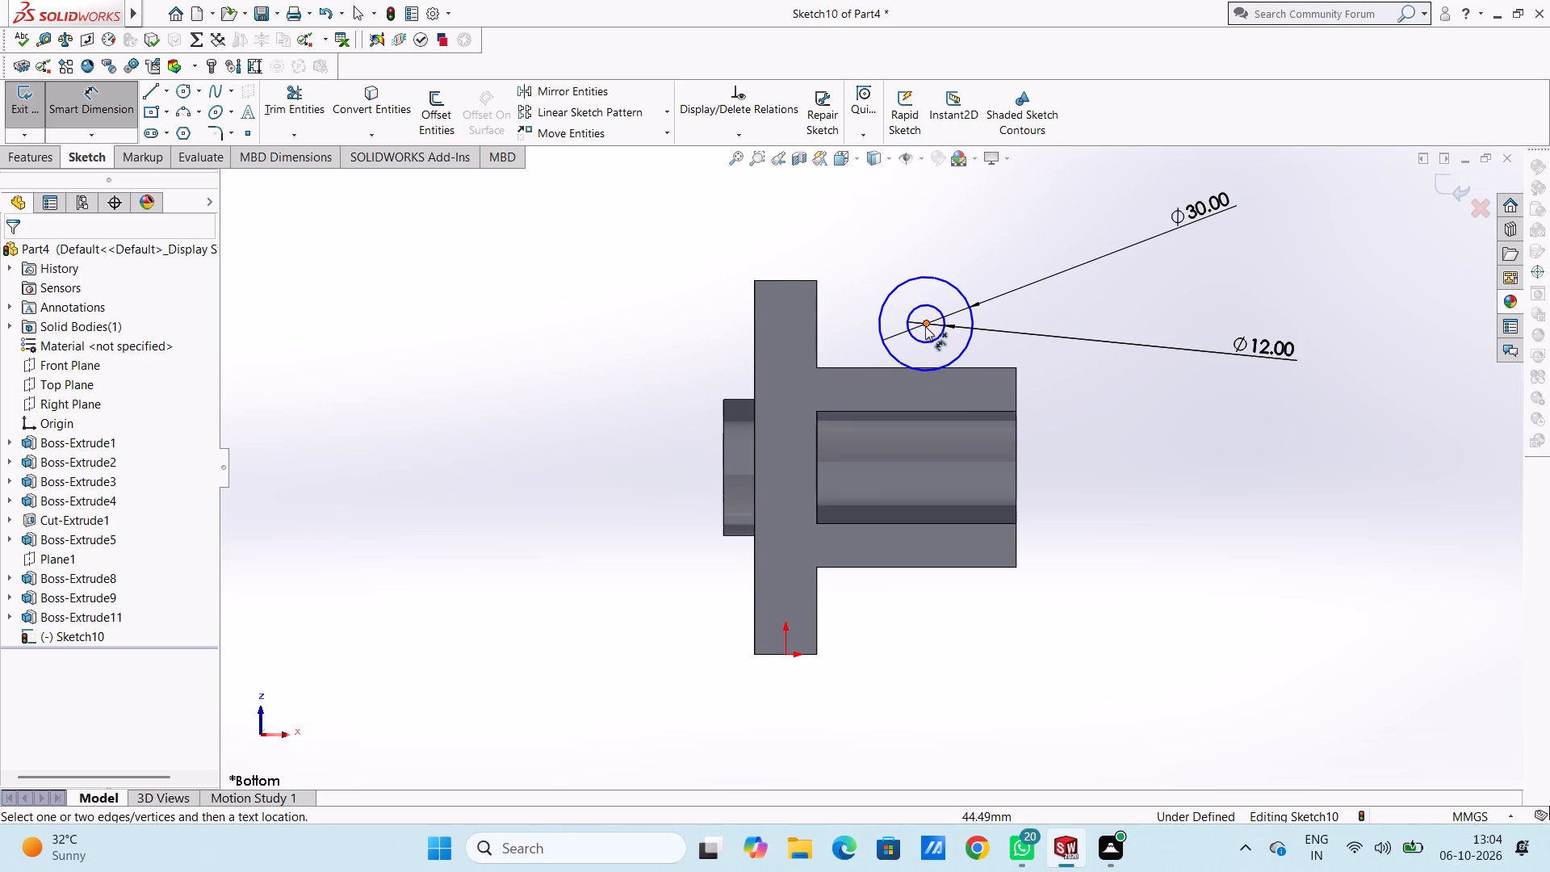
Dimension the circles' centre 40 mm sideways from the midpoint of the boss recess edge at the plate.
{"action": "left_click", "coordinate": [926, 325]}
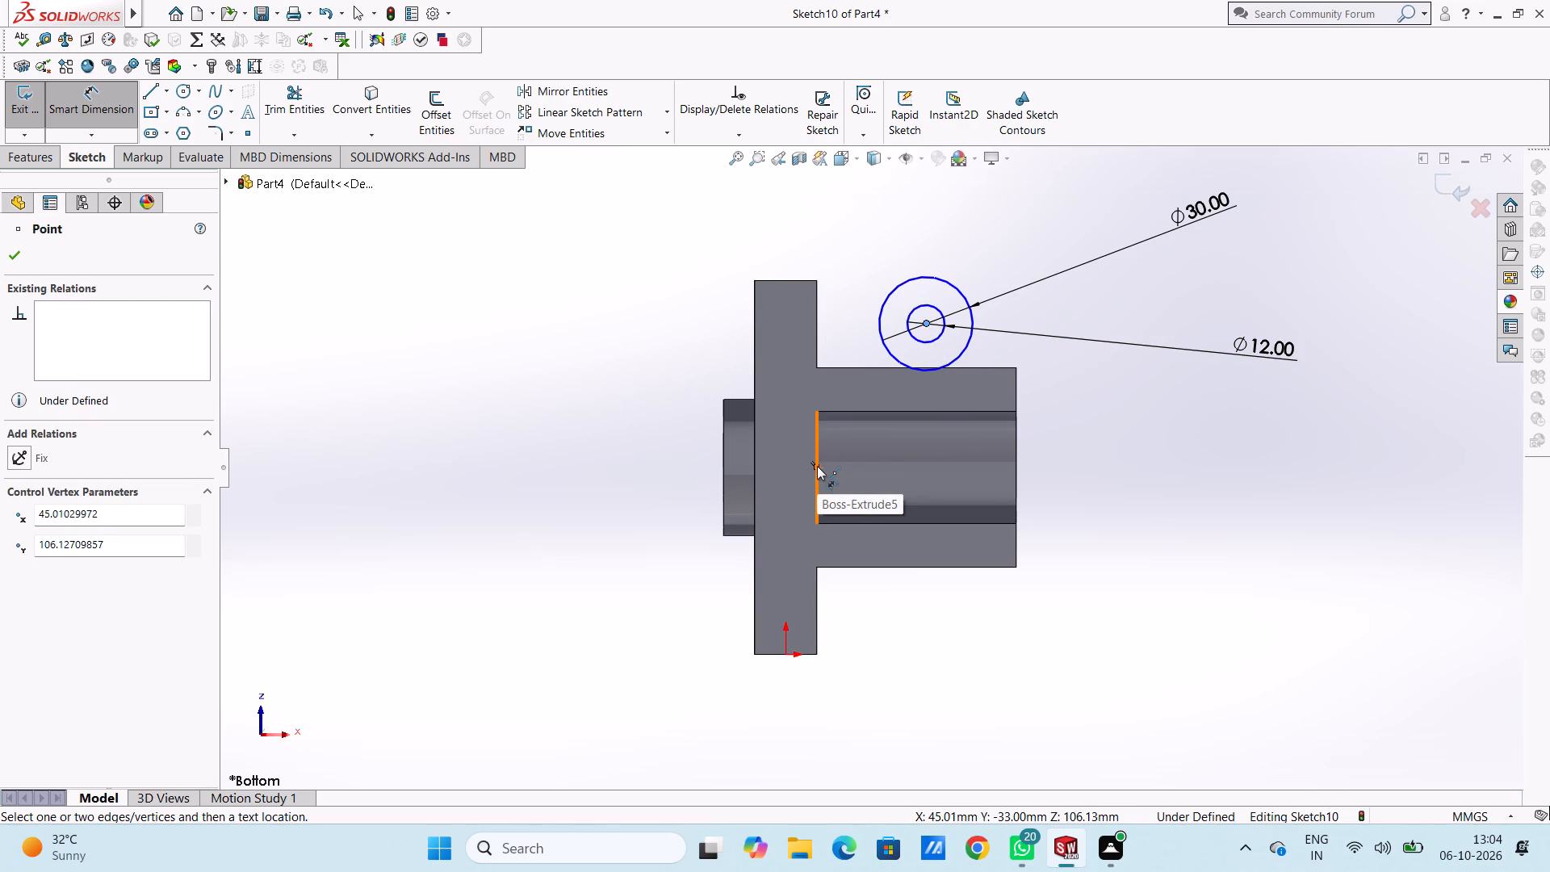
{"action": "left_click", "coordinate": [817, 466]}
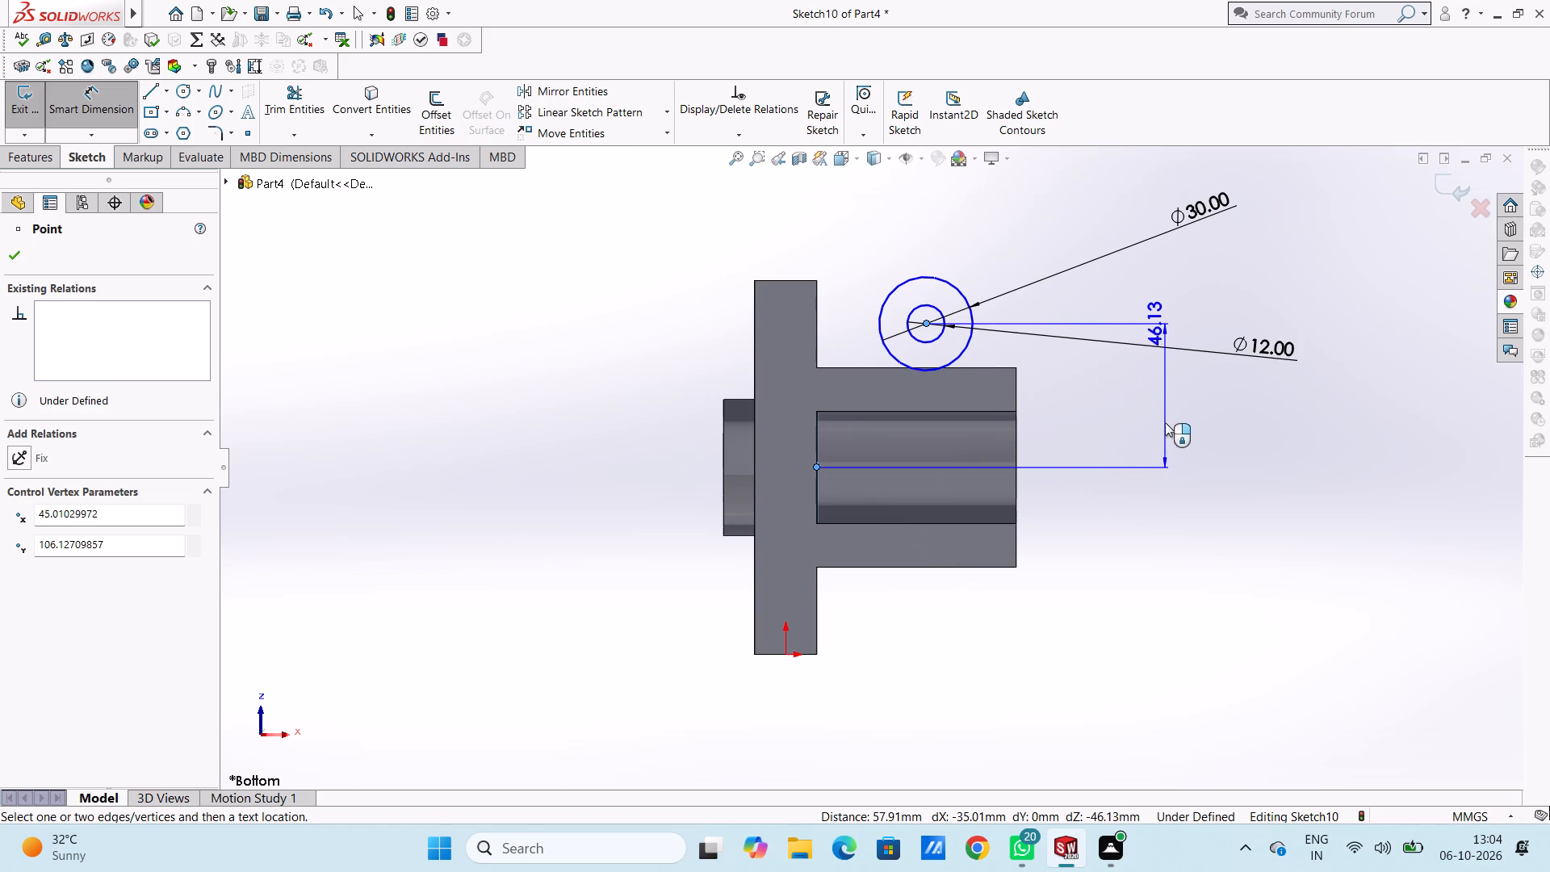
{"action": "left_click", "coordinate": [1166, 422]}
{"action": "type", "text": "40"}
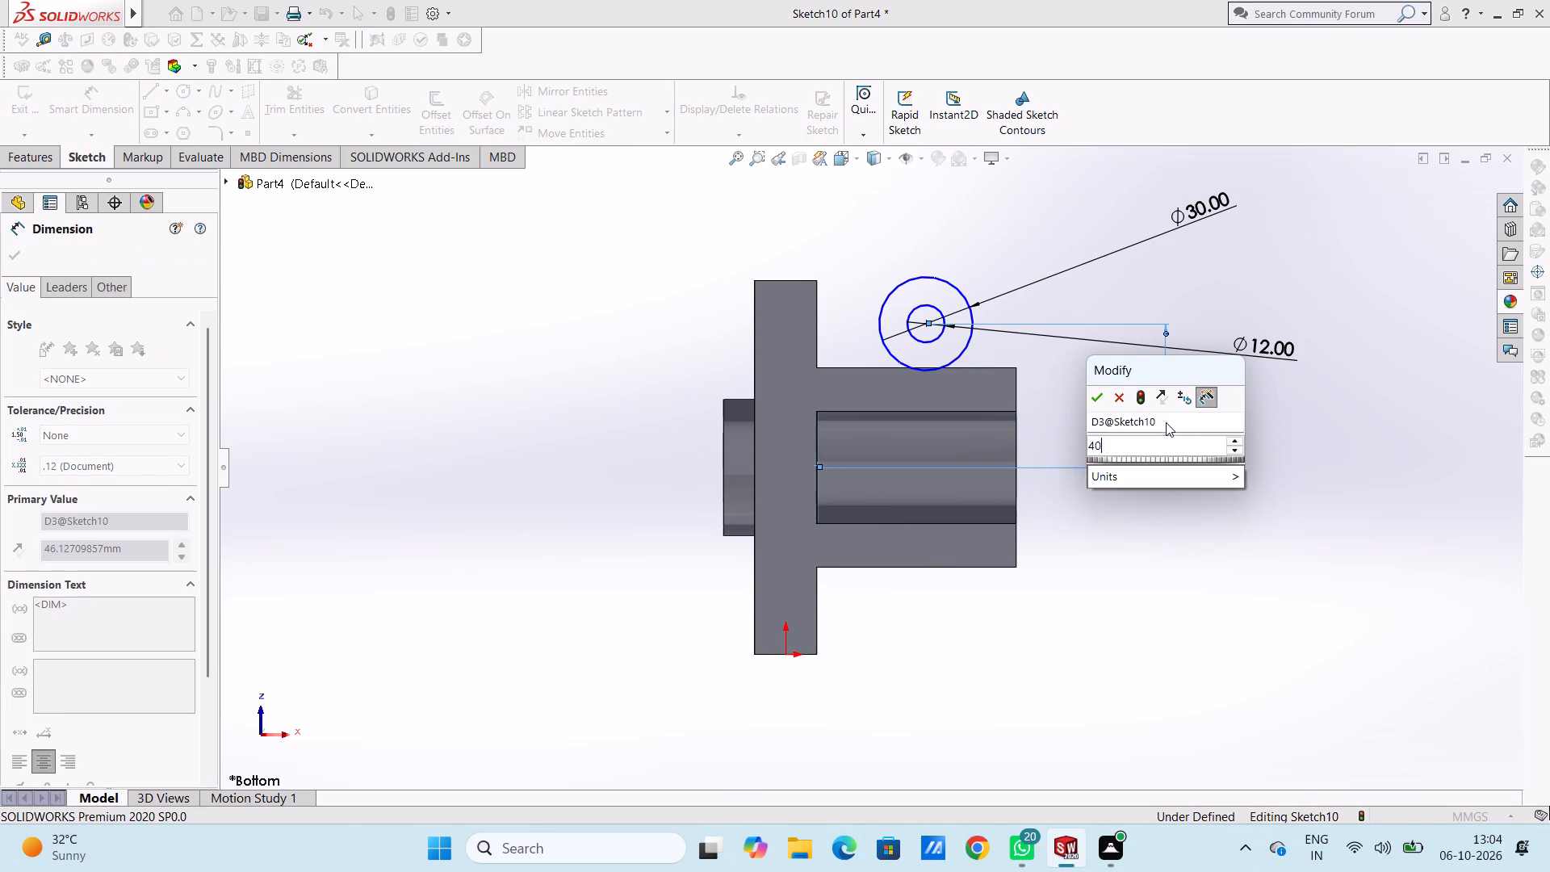
{"action": "key", "text": "Return"}
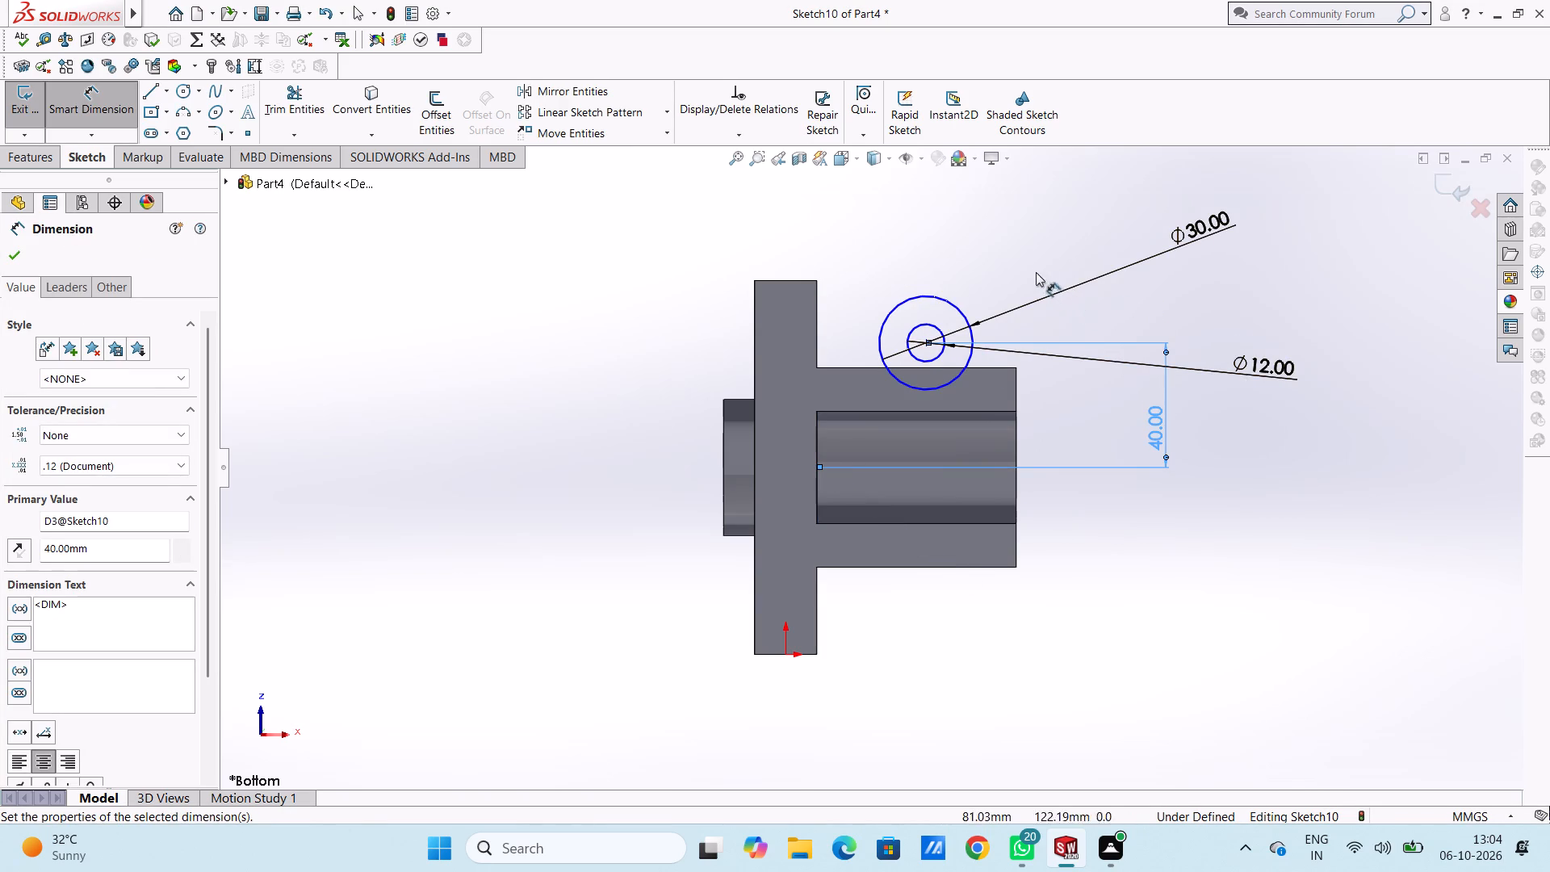
Dimension the concentric circles' centre 32 mm from the plate's edge on the boss side.
{"action": "left_click", "coordinate": [1002, 257]}
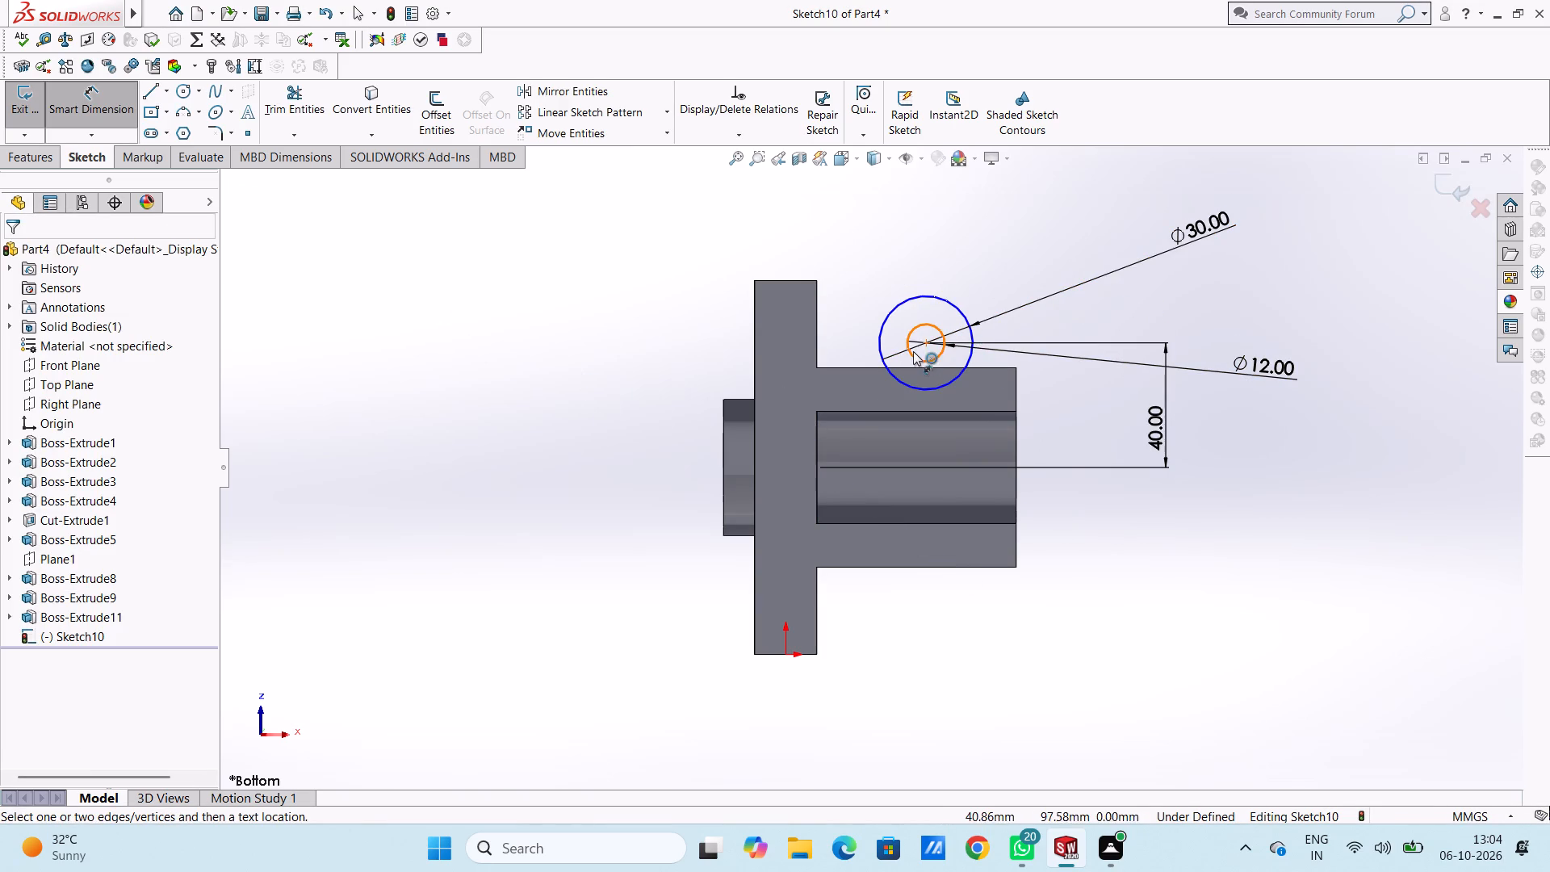
{"action": "left_click", "coordinate": [925, 342]}
{"action": "left_click", "coordinate": [815, 339]}
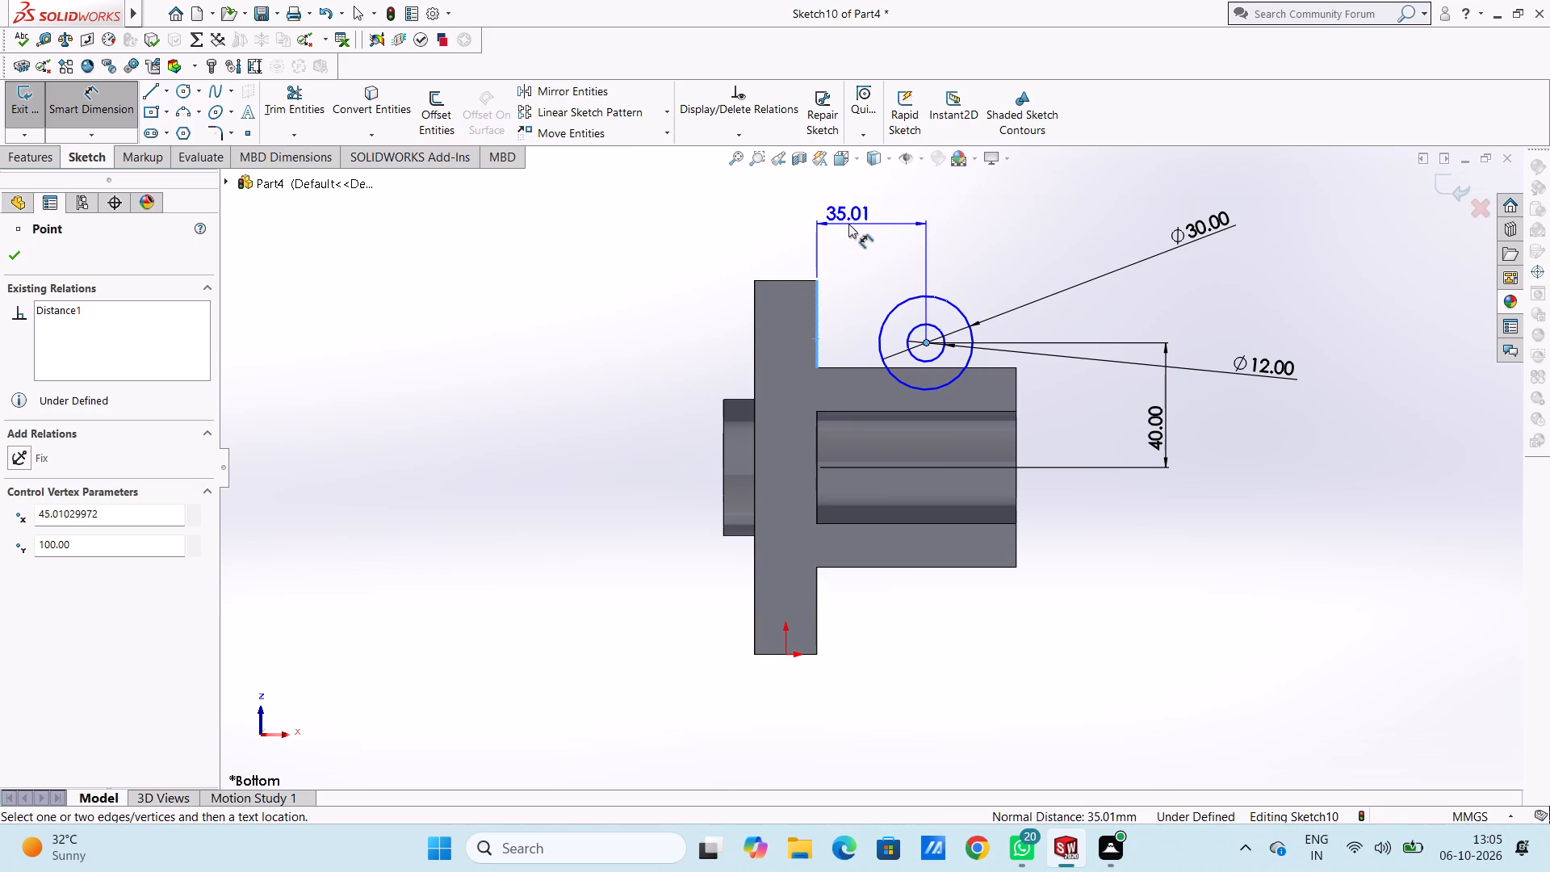
{"action": "left_click", "coordinate": [852, 220]}
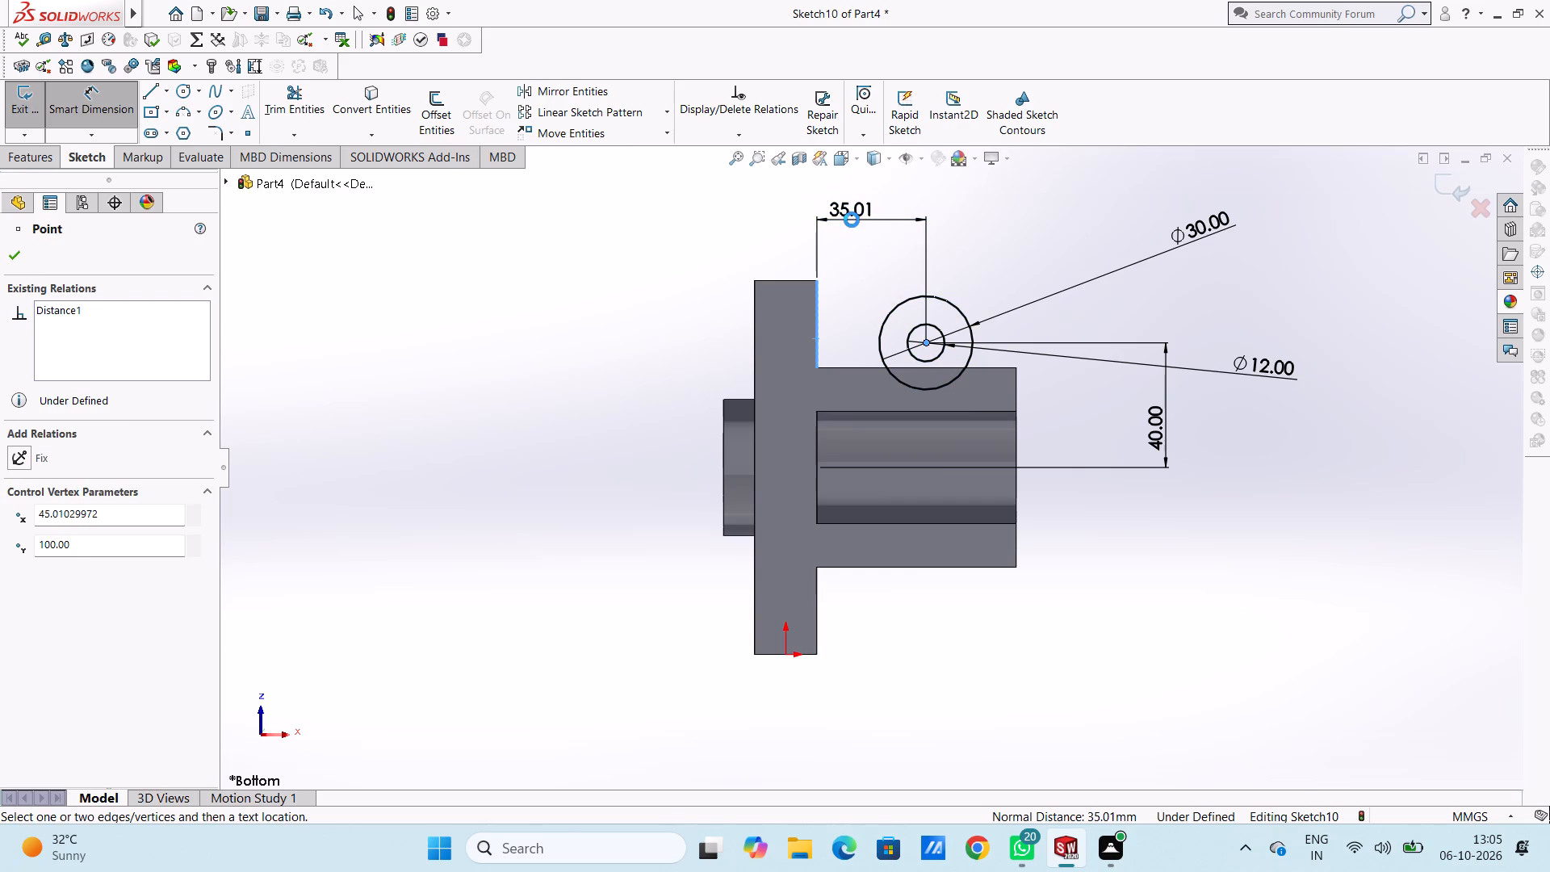
{"action": "type", "text": "32"}
{"action": "key", "text": "Return"}
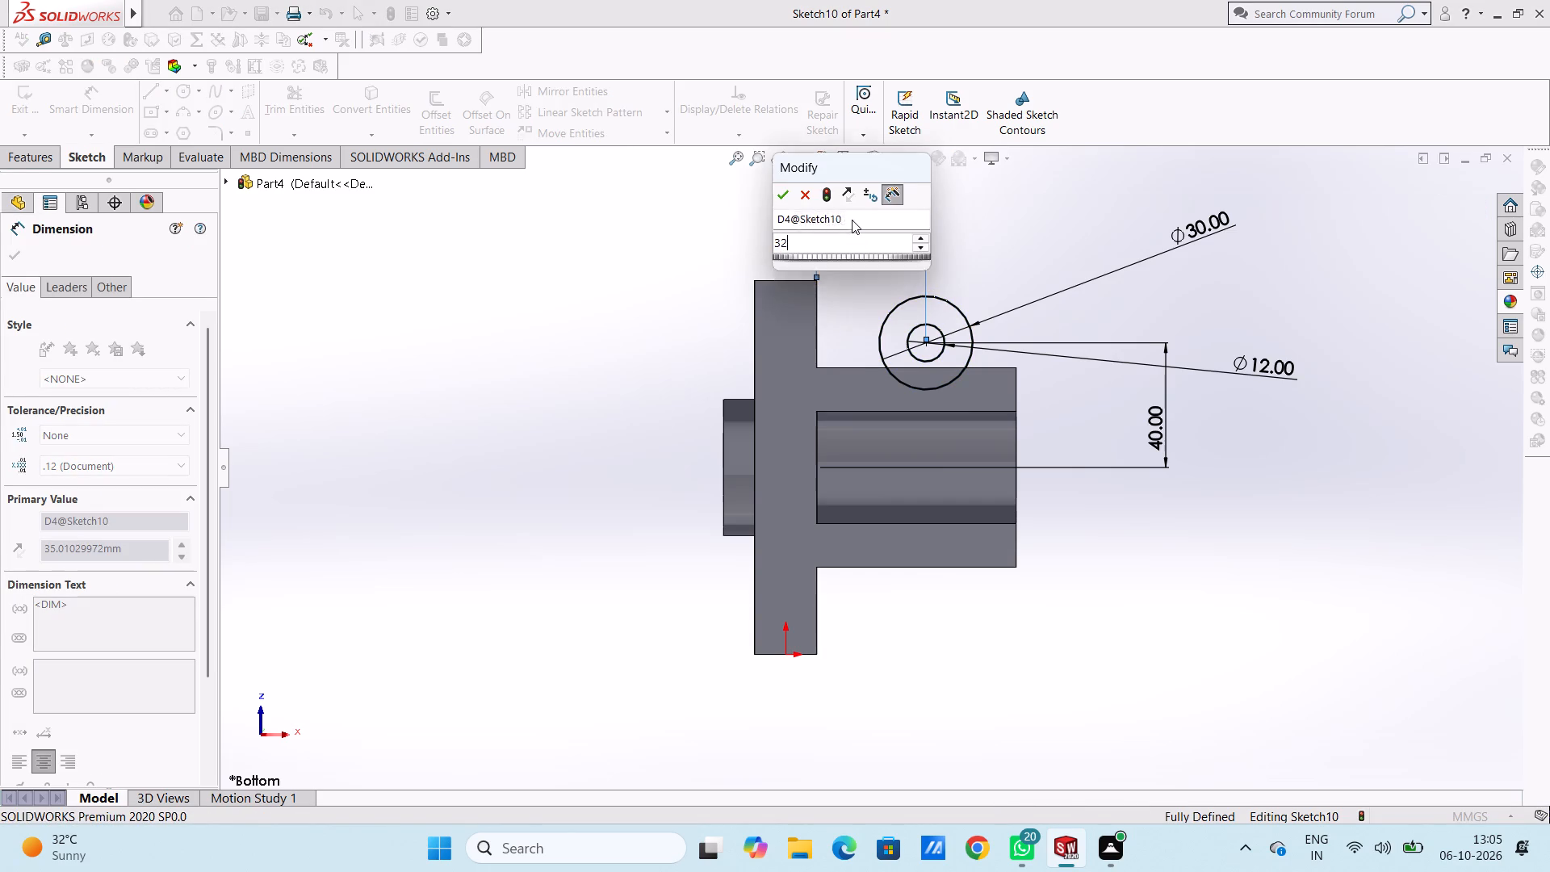
{"action": "left_click", "coordinate": [692, 301]}
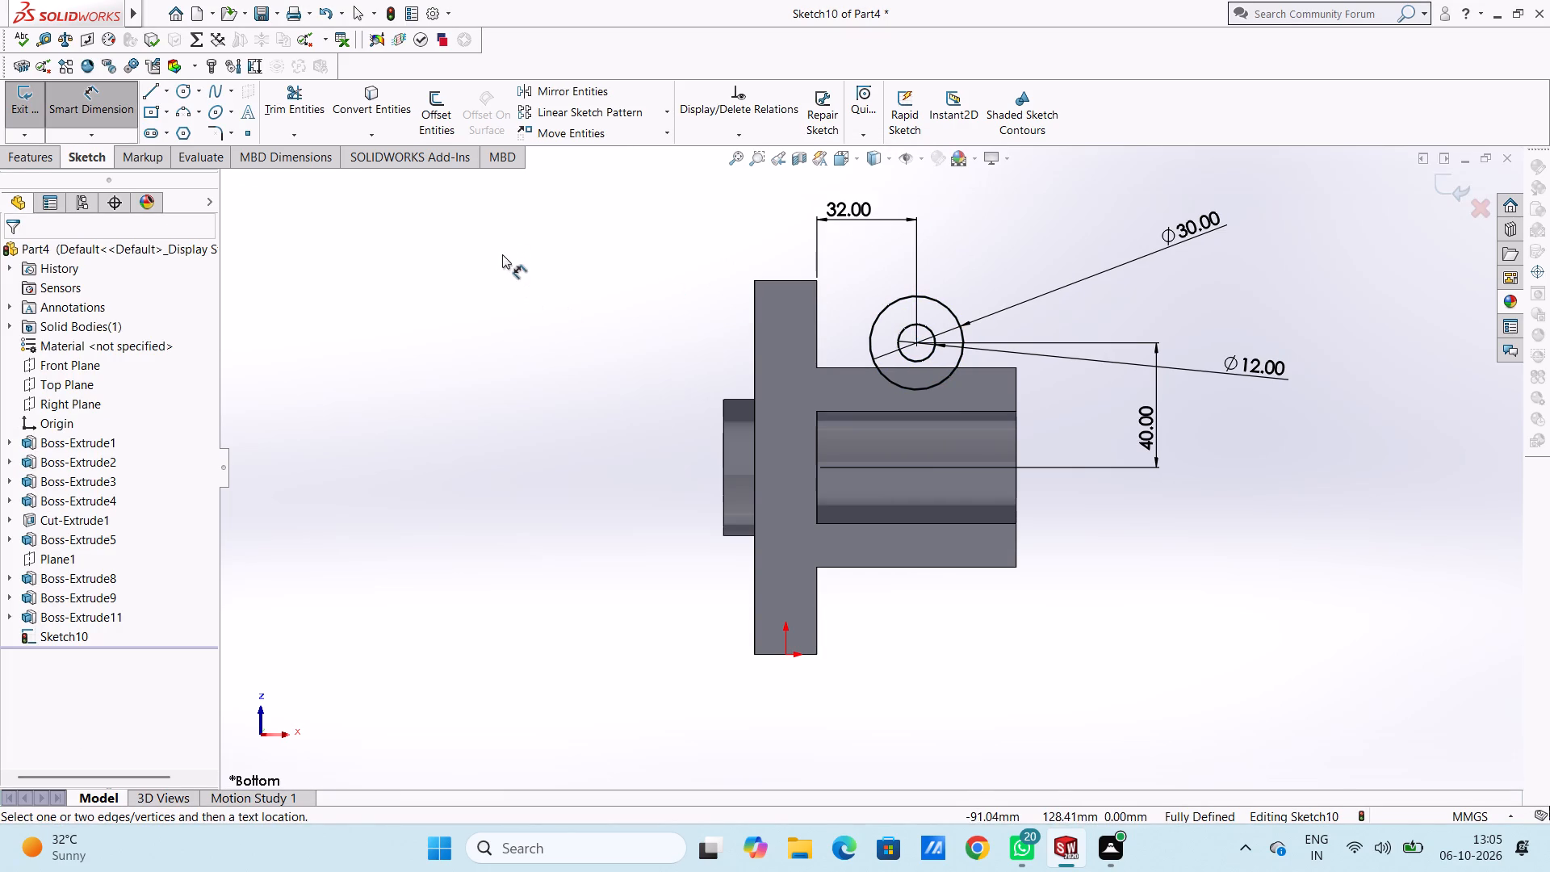
Draw a three-line U of 15, 30 and 15 mm from the outer circle's side points, with its base overlapping the boss.
{"action": "left_click", "coordinate": [156, 98]}
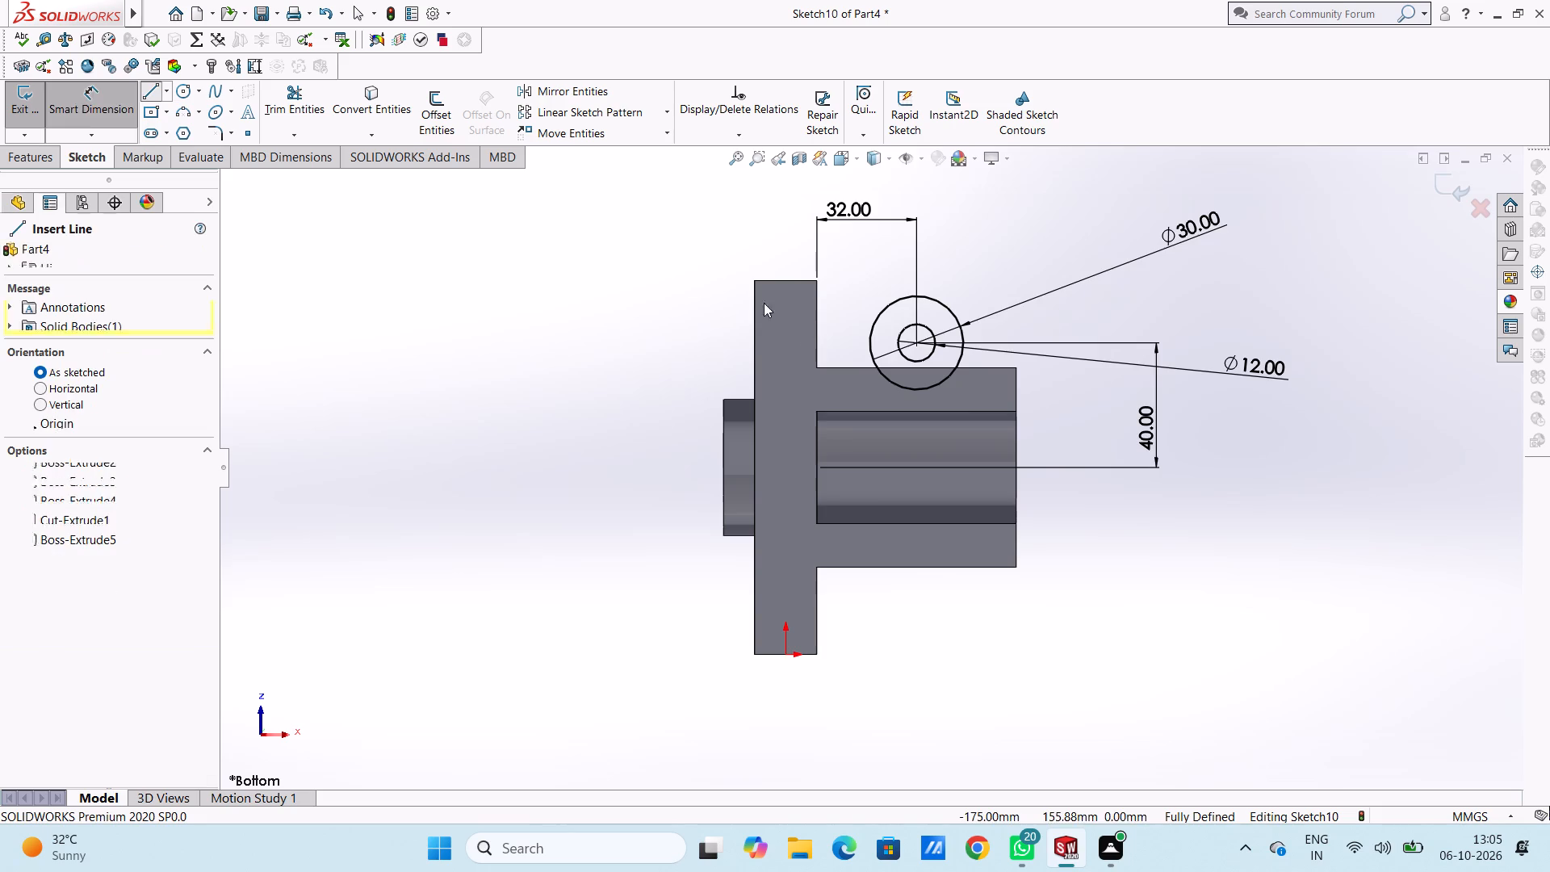
{"action": "left_click", "coordinate": [869, 343]}
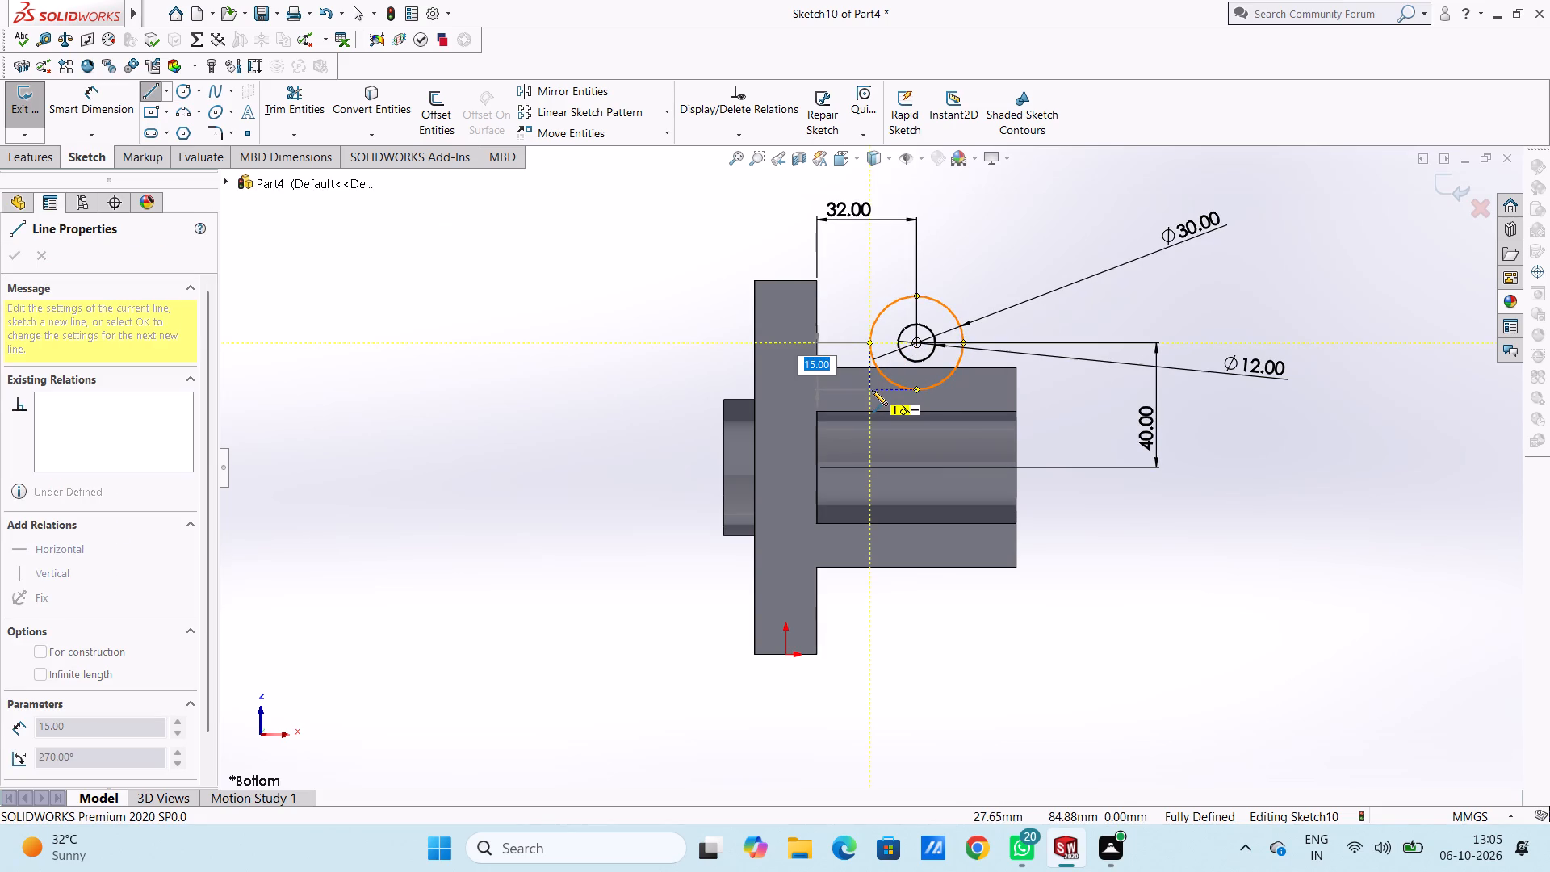
{"action": "left_click", "coordinate": [872, 391]}
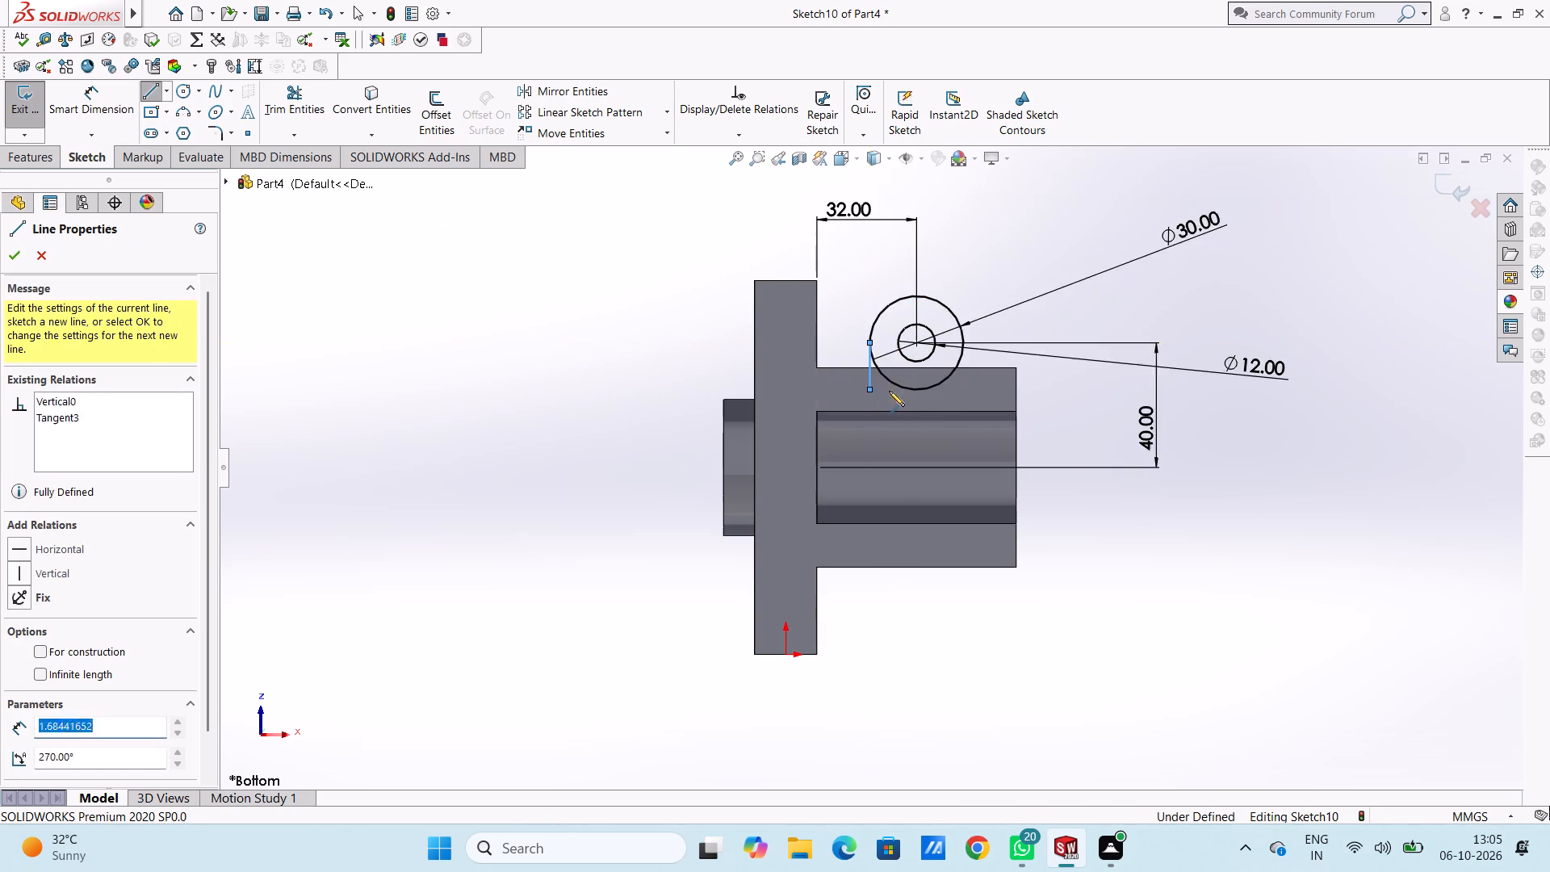
{"action": "left_click", "coordinate": [966, 389]}
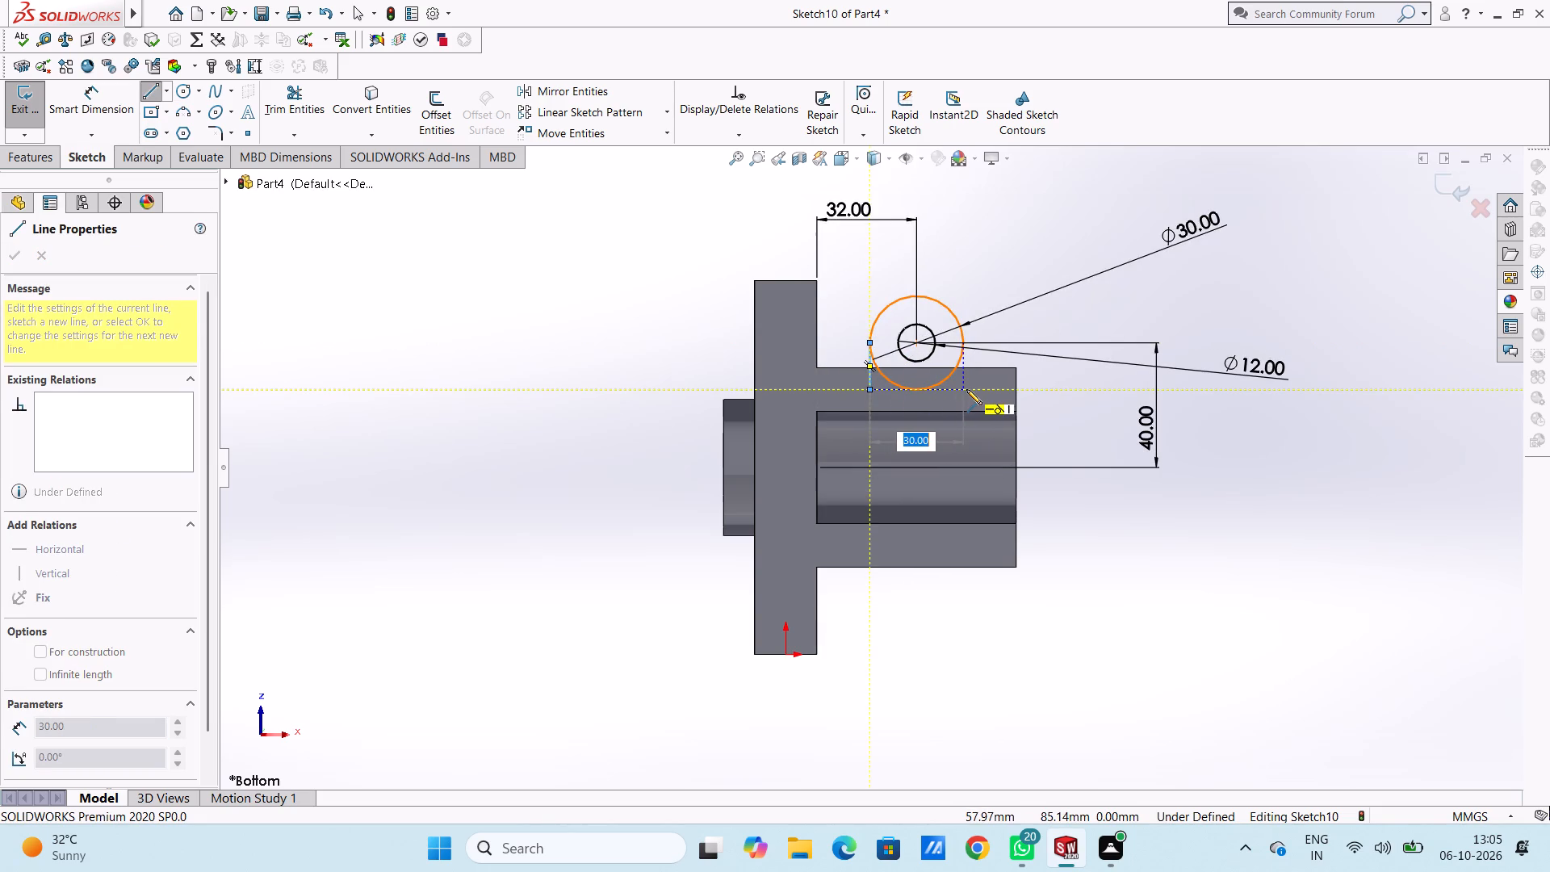
{"action": "left_click", "coordinate": [966, 343]}
{"action": "key", "text": "Escape"}
{"action": "key", "text": "Escape"}
{"action": "key", "text": "Escape"}
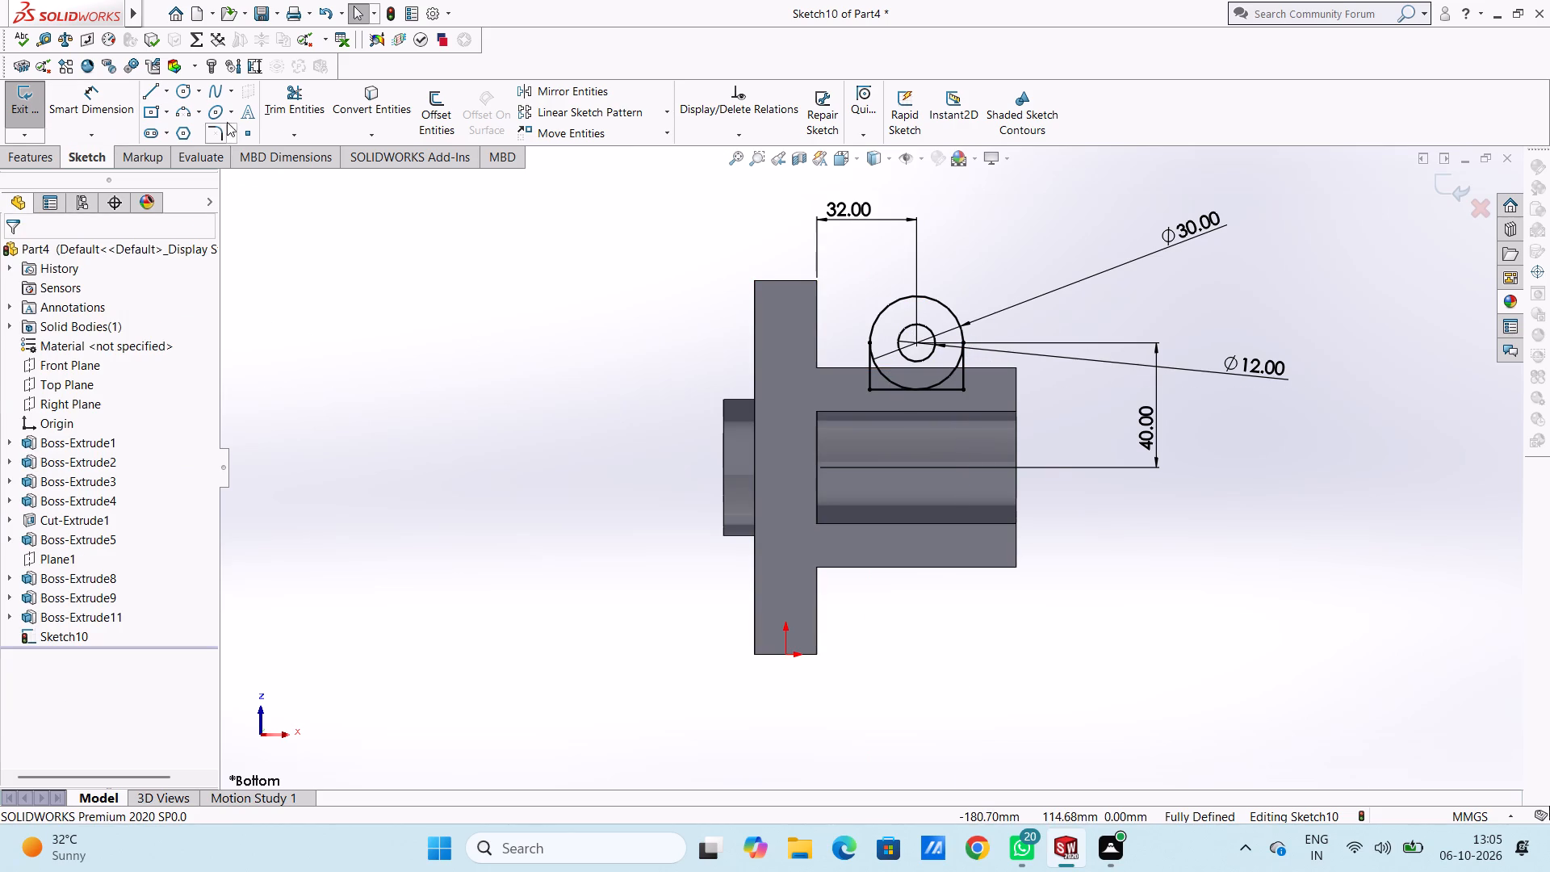
Trim away the two outer-circle arcs inside the U to leave a round-ended lug profile.
{"action": "left_click", "coordinate": [303, 99]}
{"action": "left_click", "coordinate": [886, 373]}
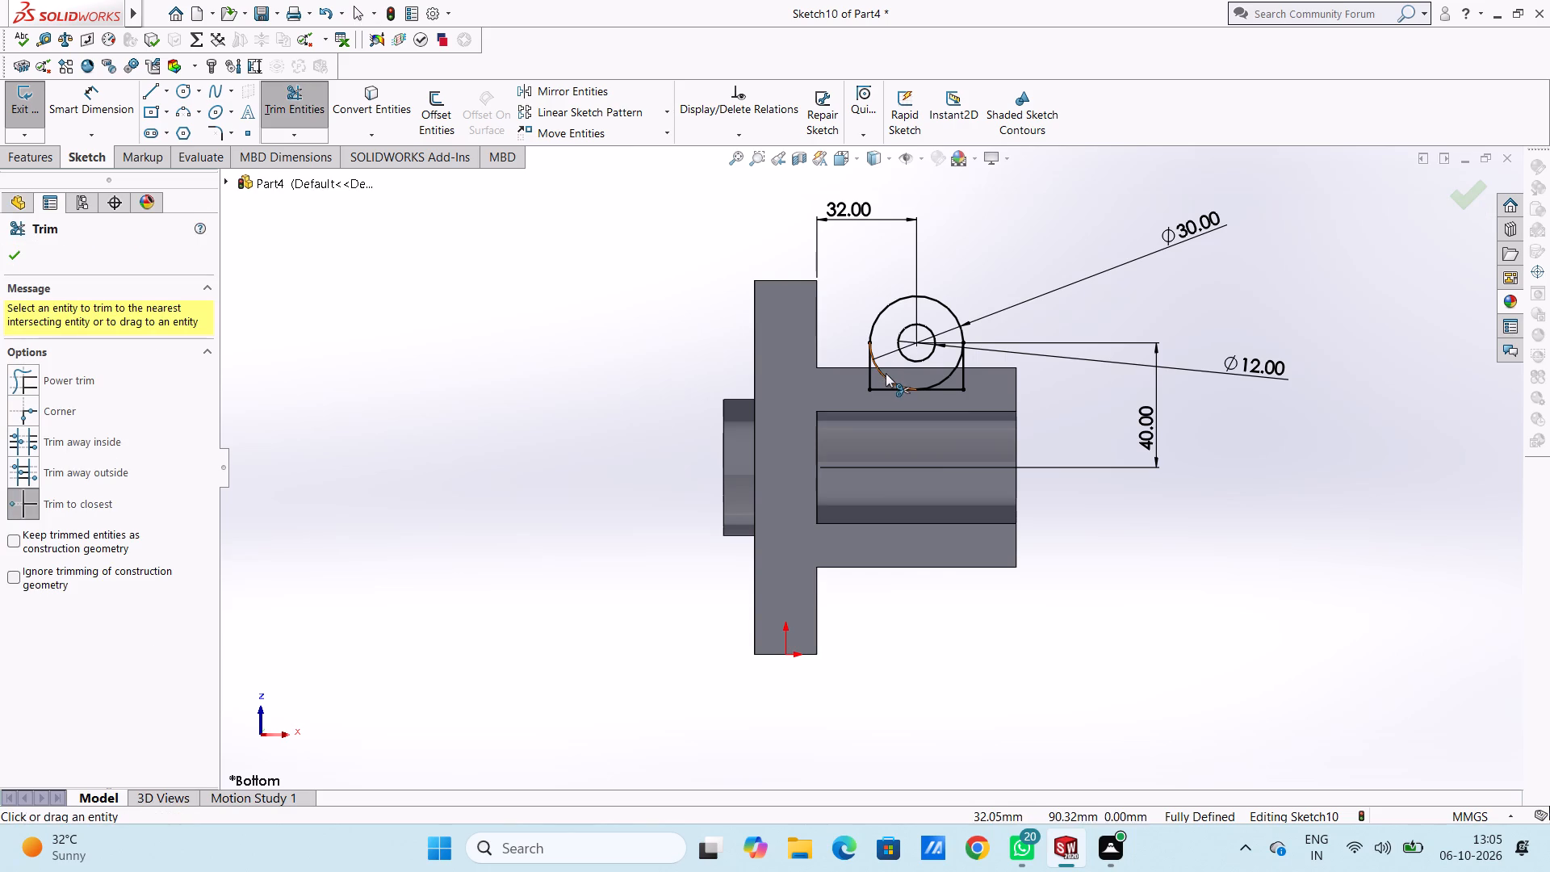
{"action": "left_click", "coordinate": [945, 379]}
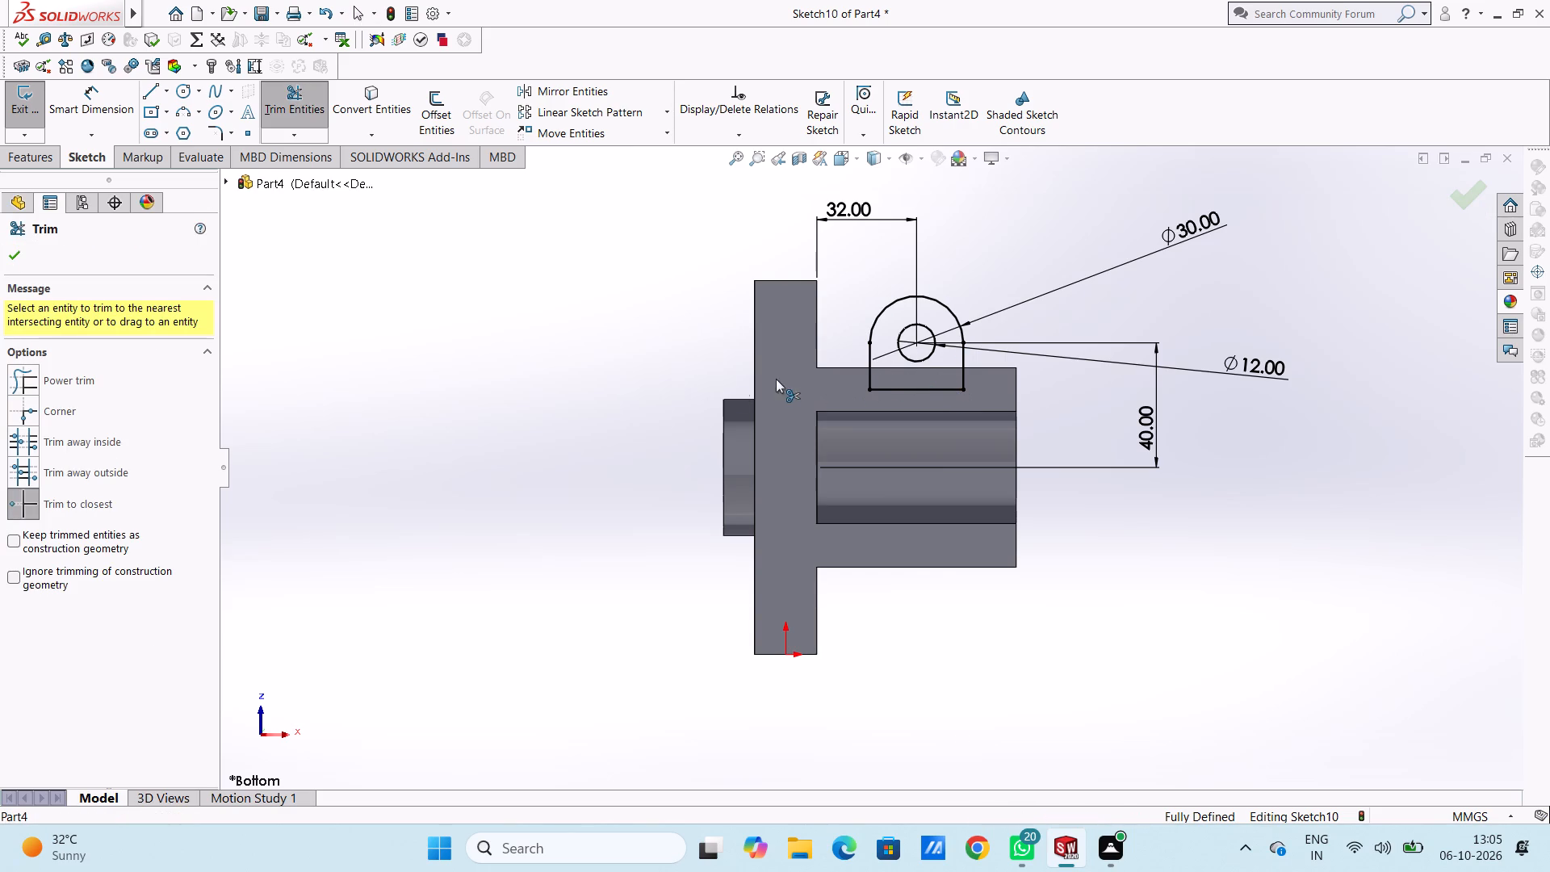
{"action": "key", "text": "Escape"}
{"action": "key", "text": "Escape"}
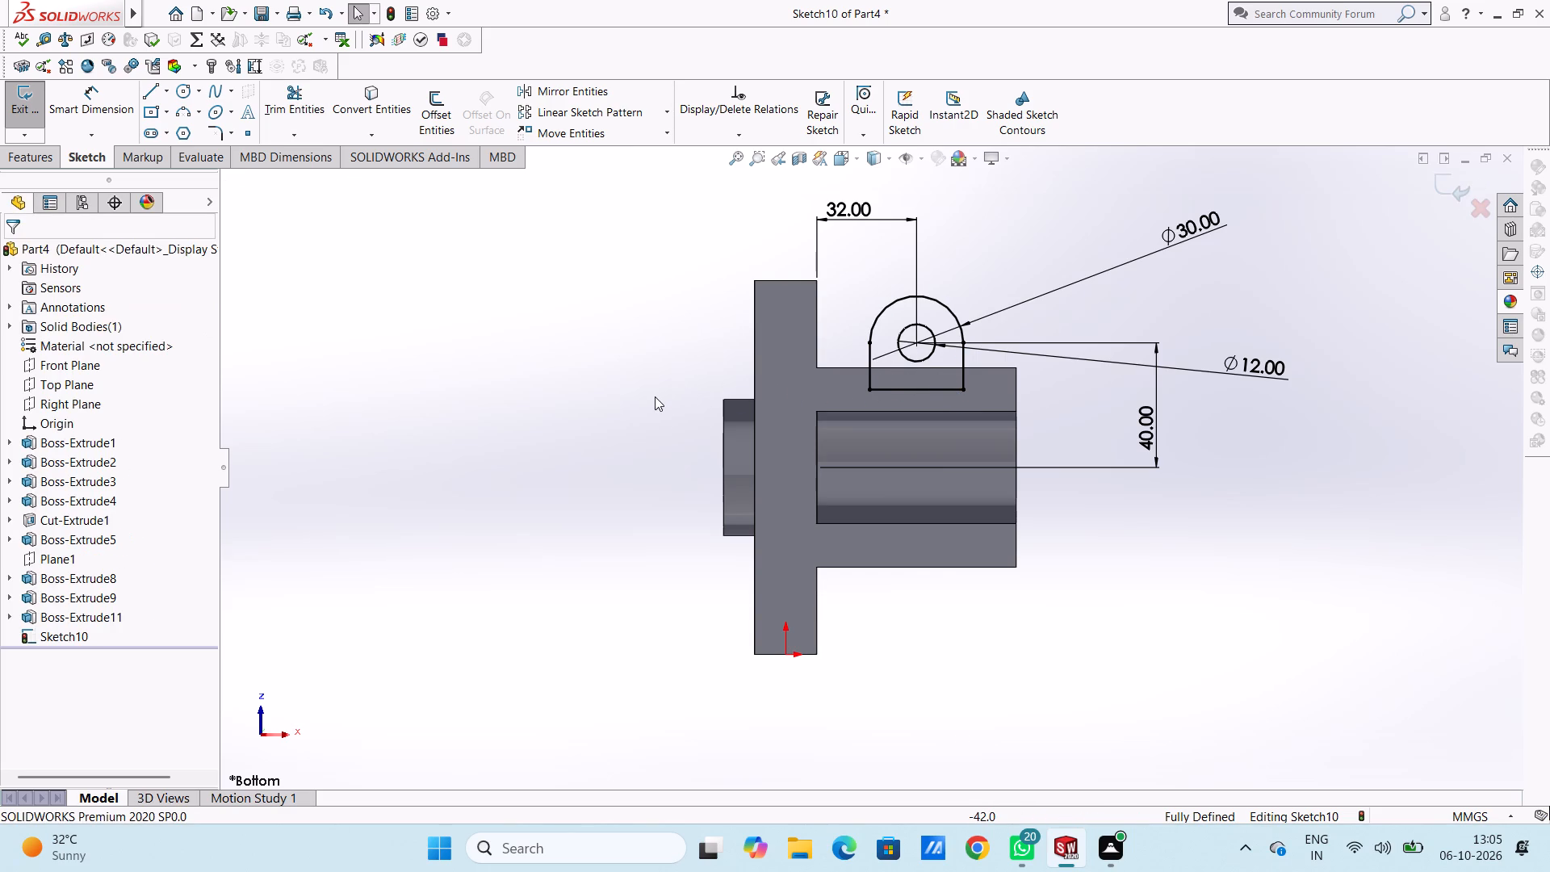
Sketch concentric circles of 6 mm and 15 mm radius on the opposite side of the boss, aligned with the first lug's centre.
{"action": "scroll", "coordinate": [1044, 623], "scroll_direction": "down", "scroll_amount": 1}
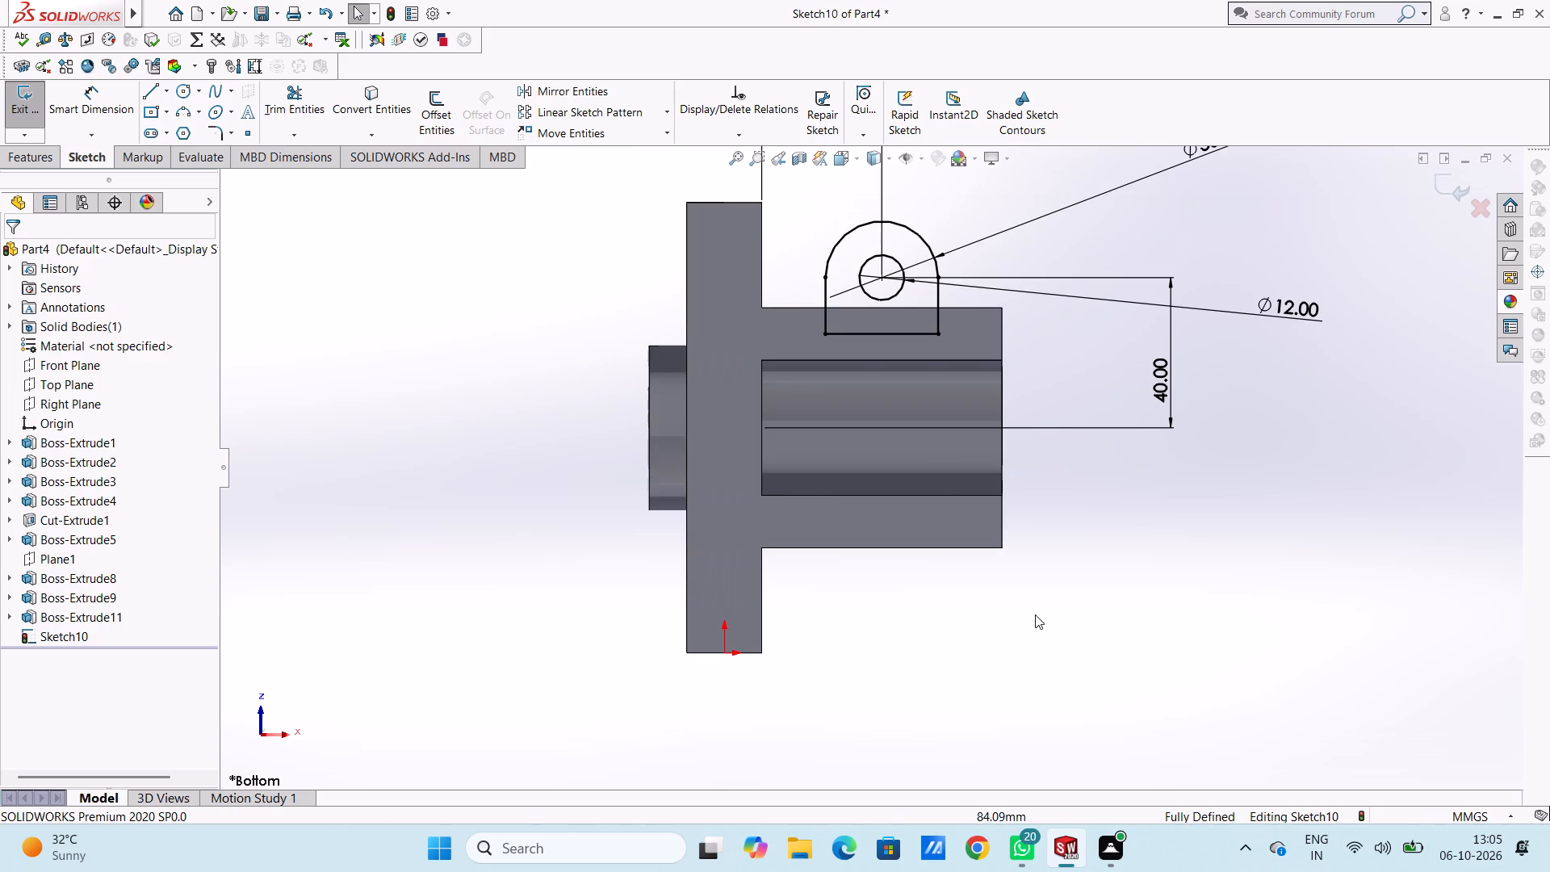
{"action": "left_click", "coordinate": [179, 89]}
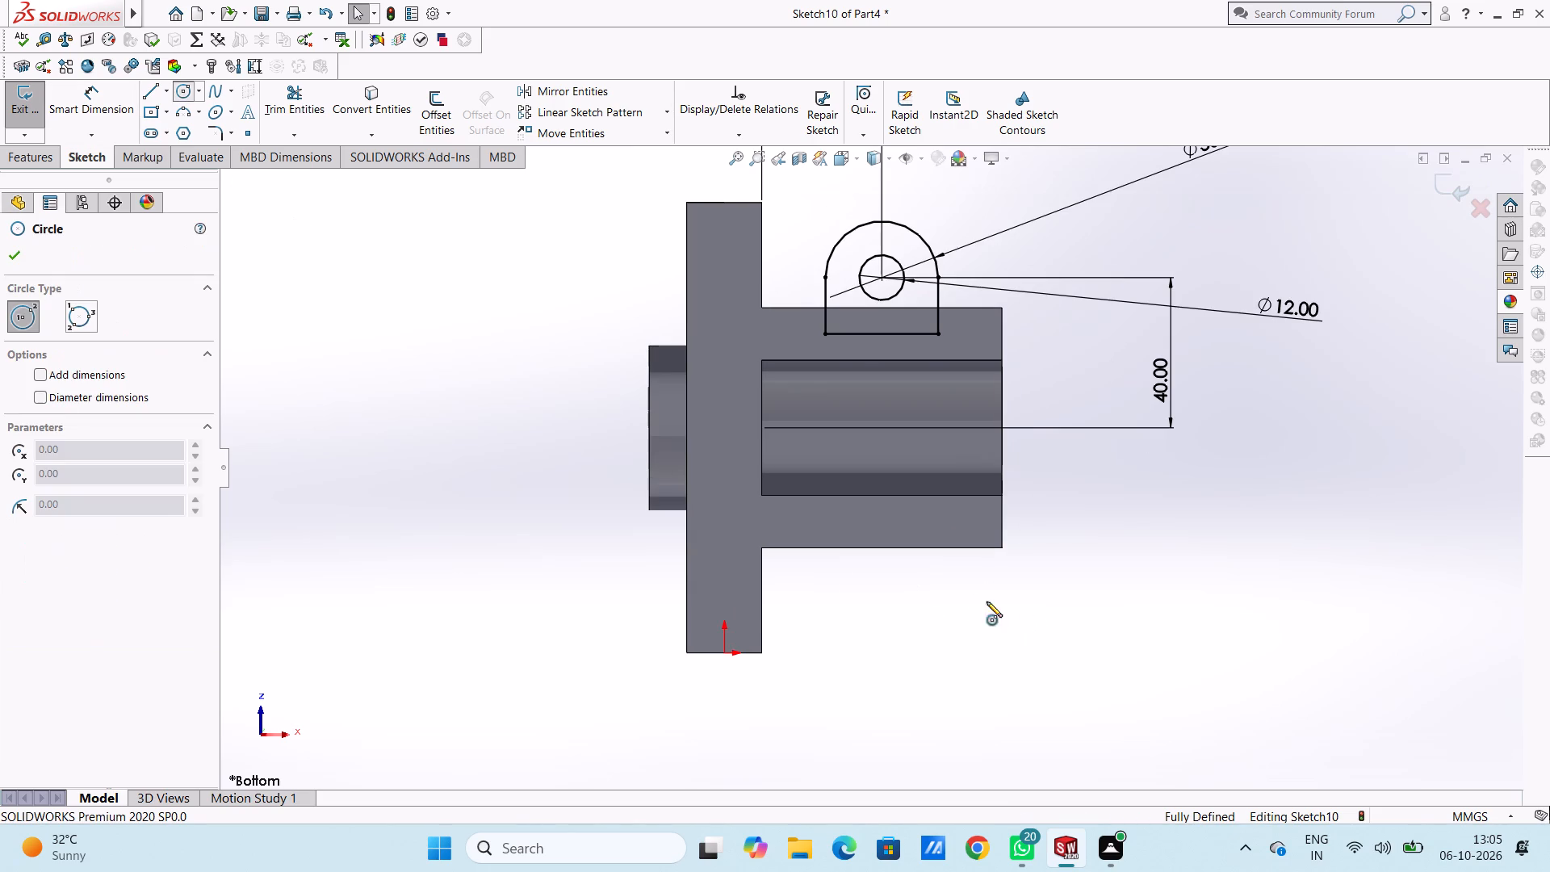
{"action": "left_click", "coordinate": [883, 602]}
{"action": "key", "text": "6"}
{"action": "key", "text": "Return"}
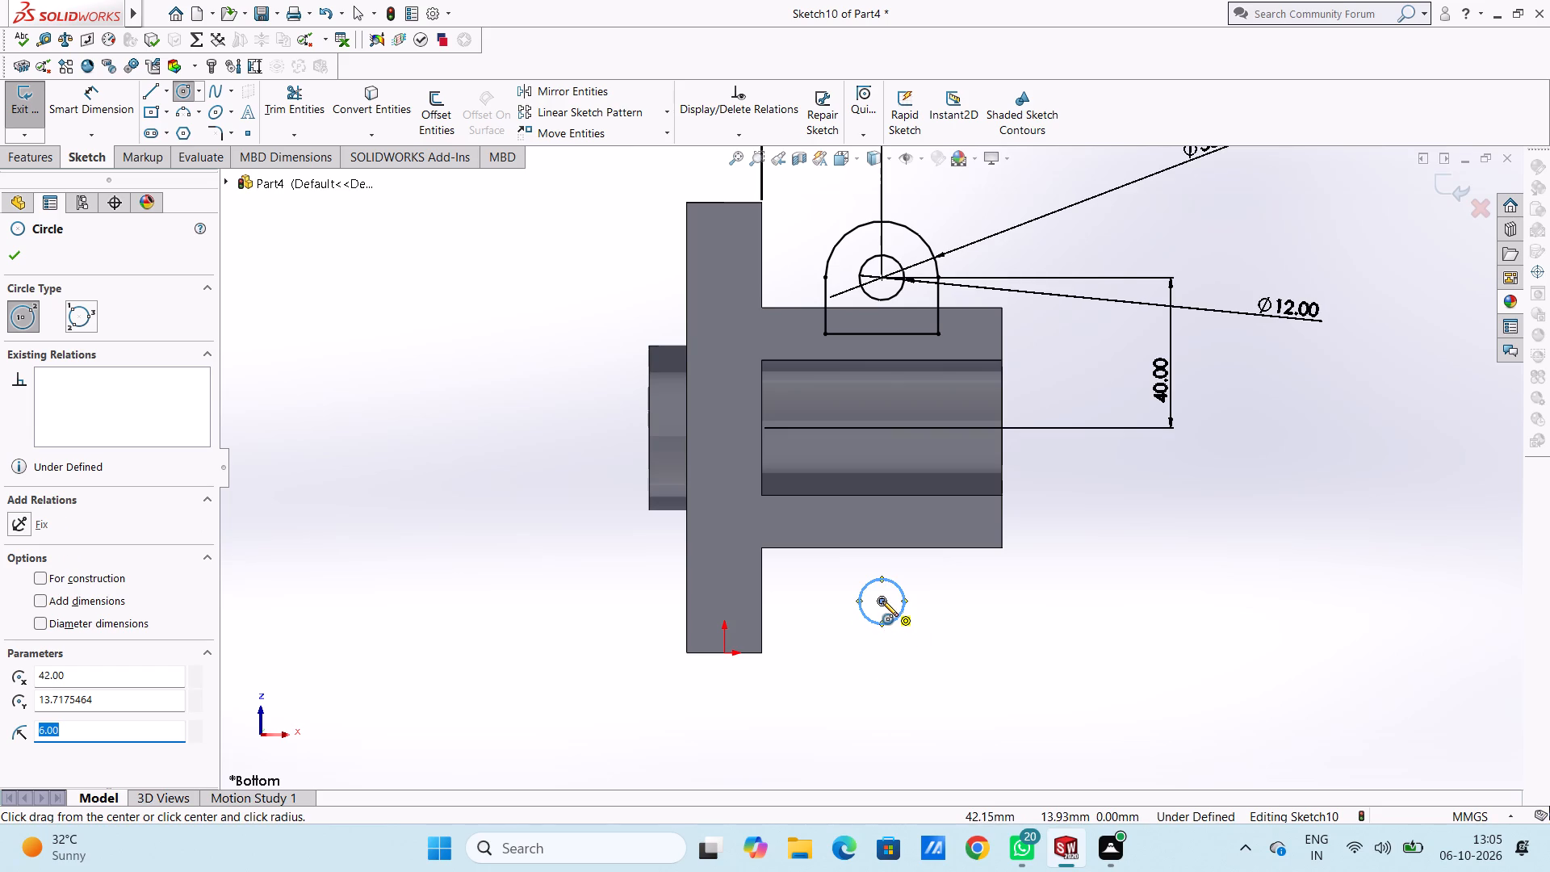
{"action": "left_click", "coordinate": [882, 601]}
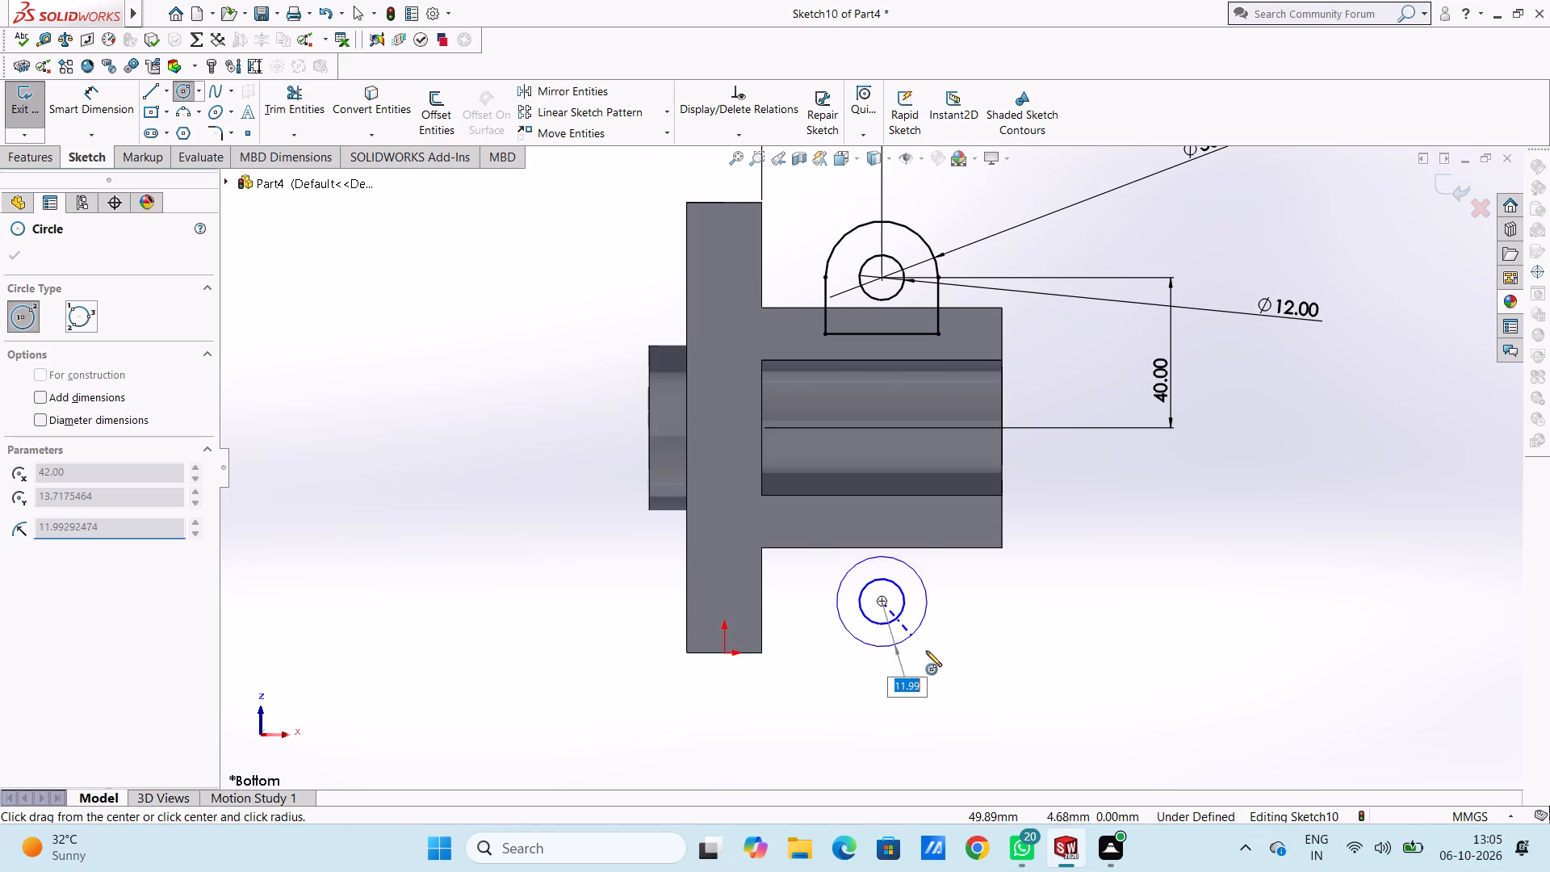
{"action": "scroll", "coordinate": [924, 650], "scroll_direction": "up", "scroll_amount": 1}
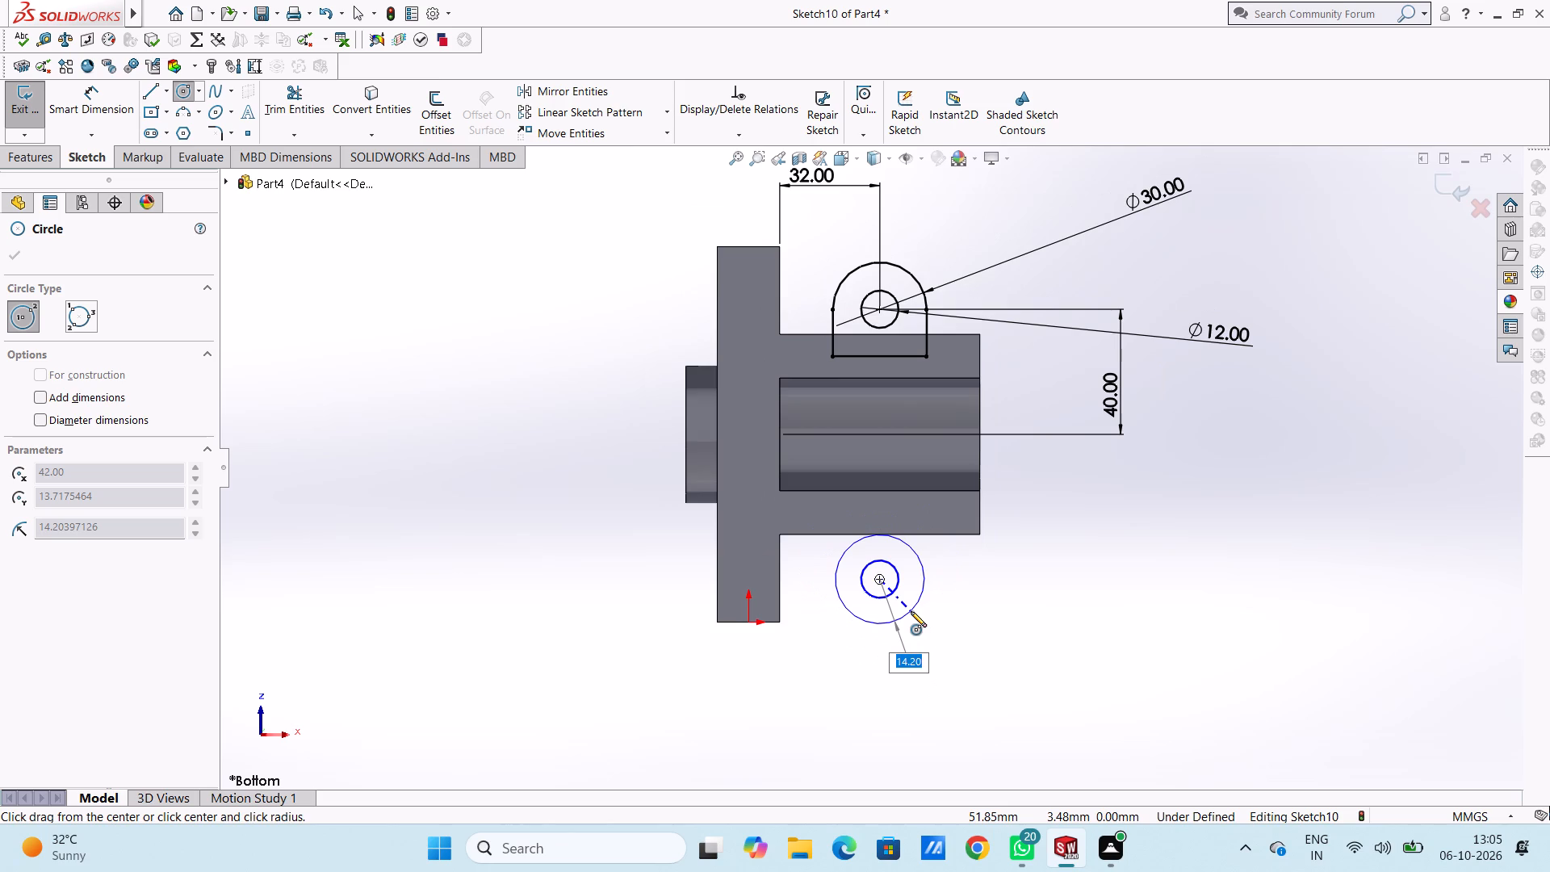
{"action": "type", "text": "15"}
{"action": "key", "text": "Return"}
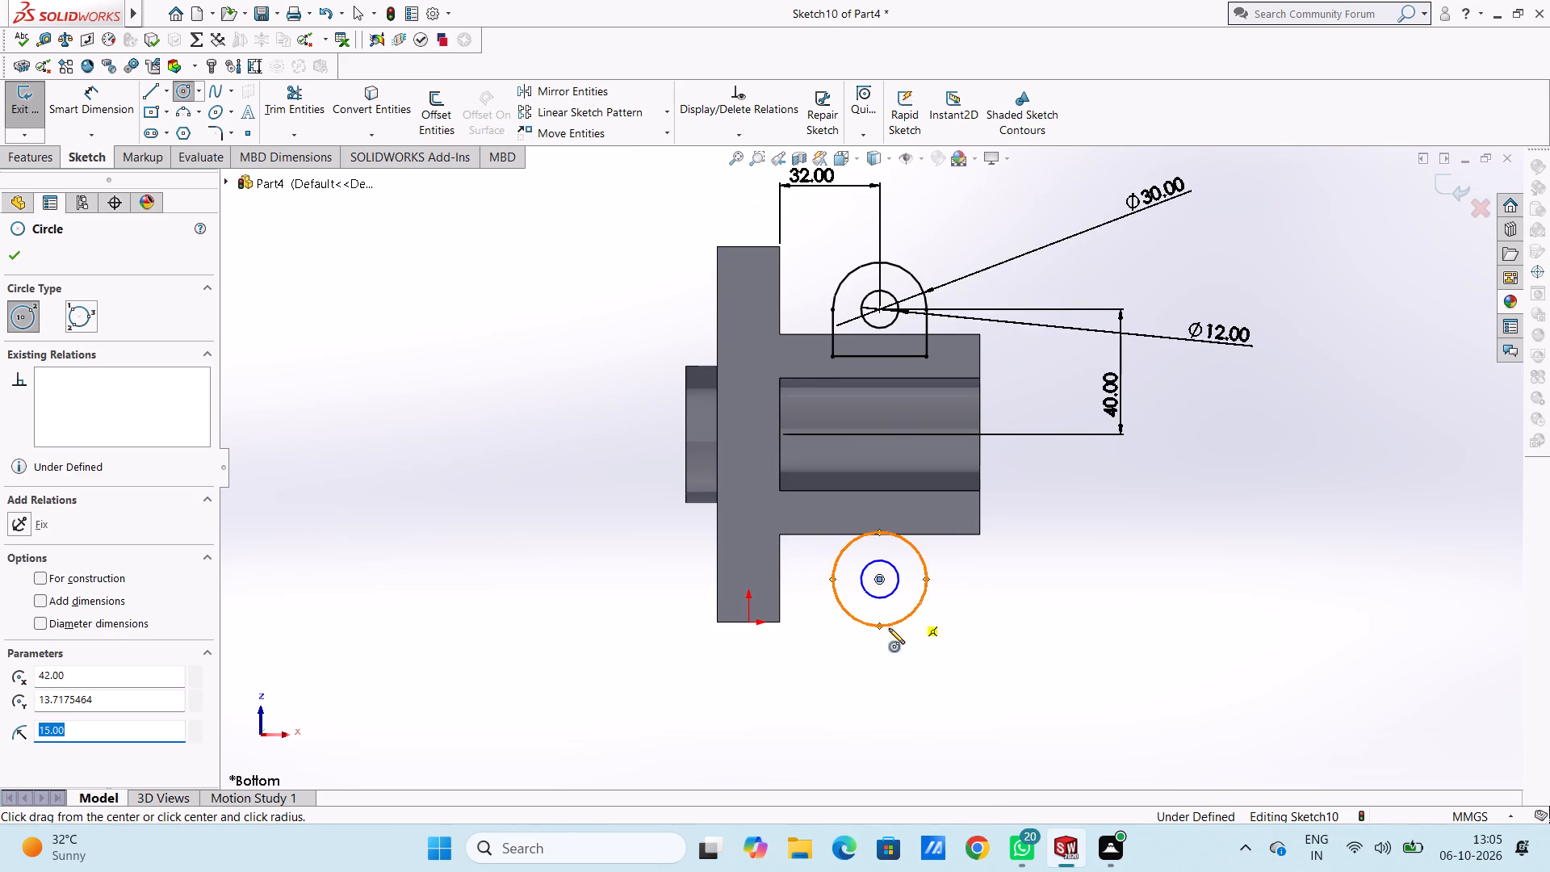
{"action": "left_click", "coordinate": [7, 258]}
Add diameter dimensions of 30 mm to the second lug's outer circle and 12 mm to its inner circle.
{"action": "left_click", "coordinate": [113, 99]}
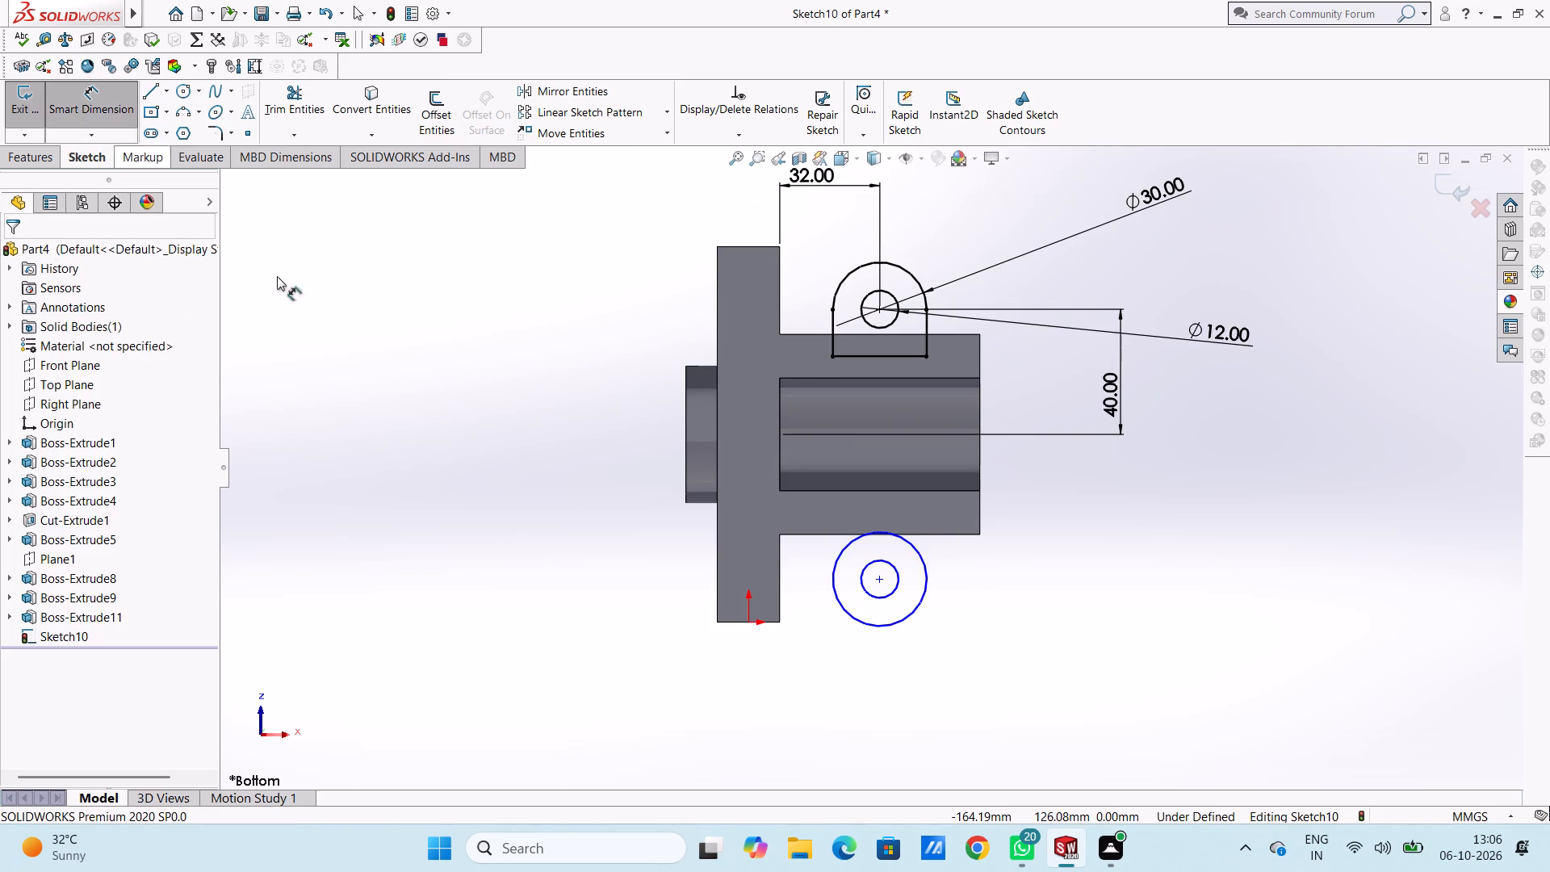
{"action": "left_click", "coordinate": [864, 620]}
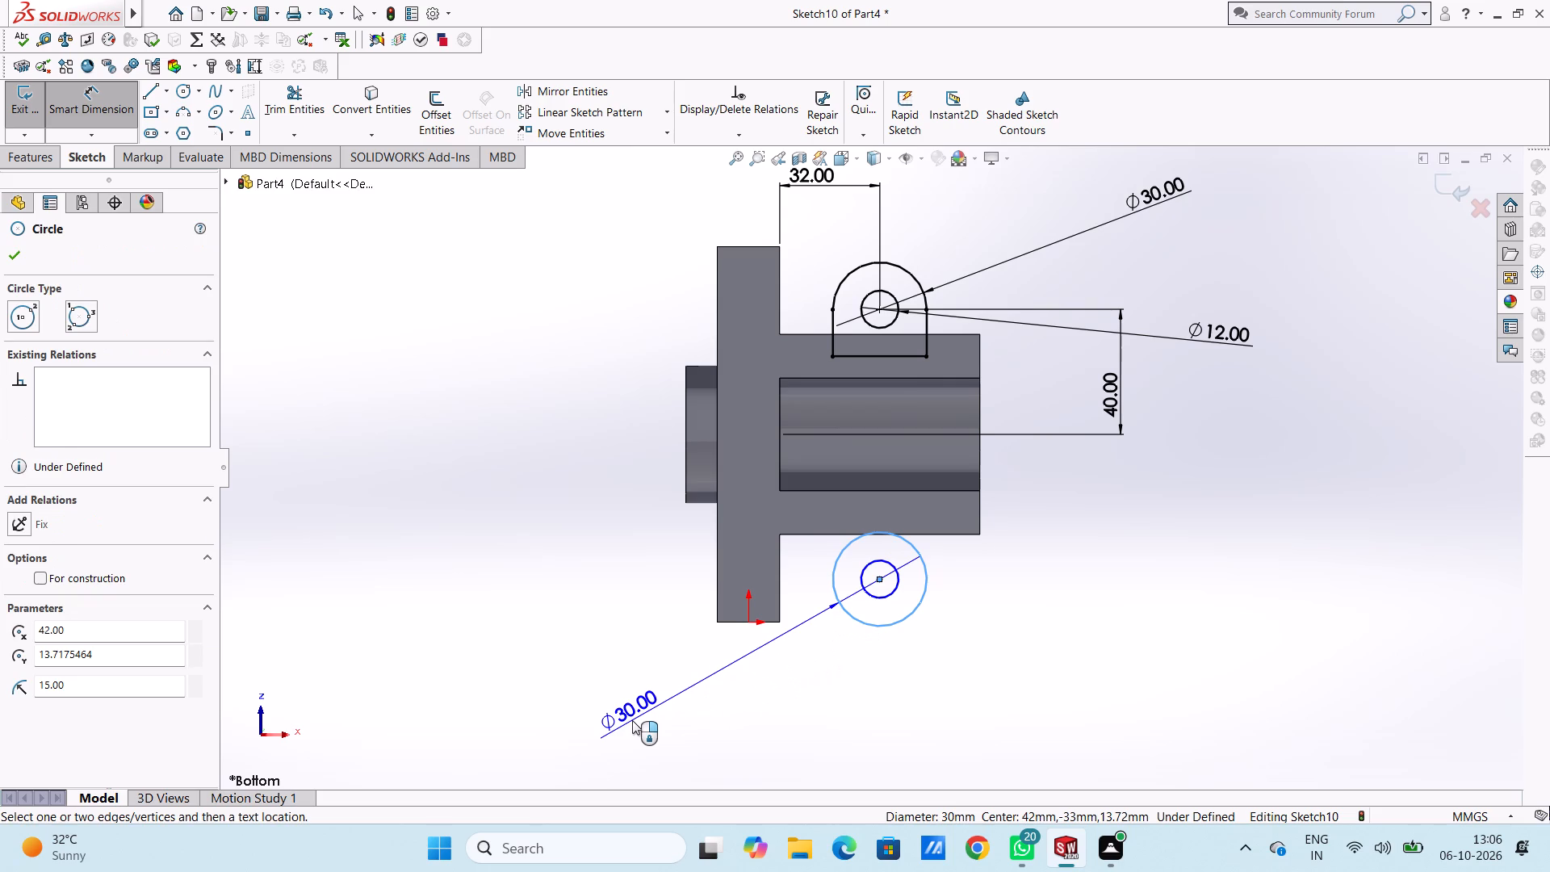
{"action": "left_click", "coordinate": [632, 720]}
{"action": "left_click", "coordinate": [559, 698]}
{"action": "left_click", "coordinate": [532, 690]}
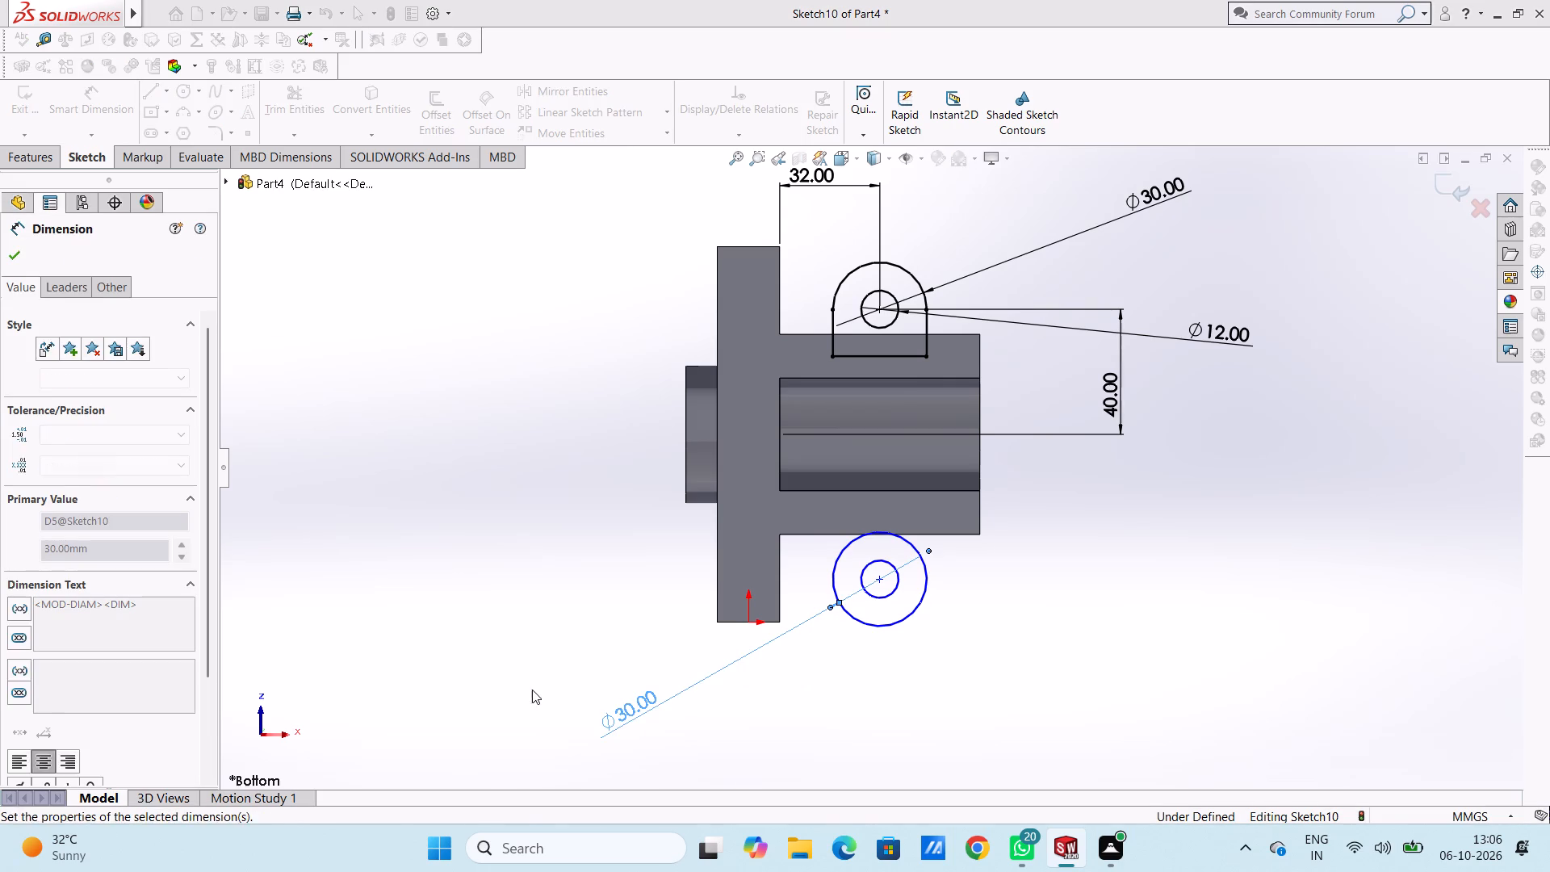
{"action": "left_click", "coordinate": [890, 600]}
{"action": "left_click", "coordinate": [1129, 653]}
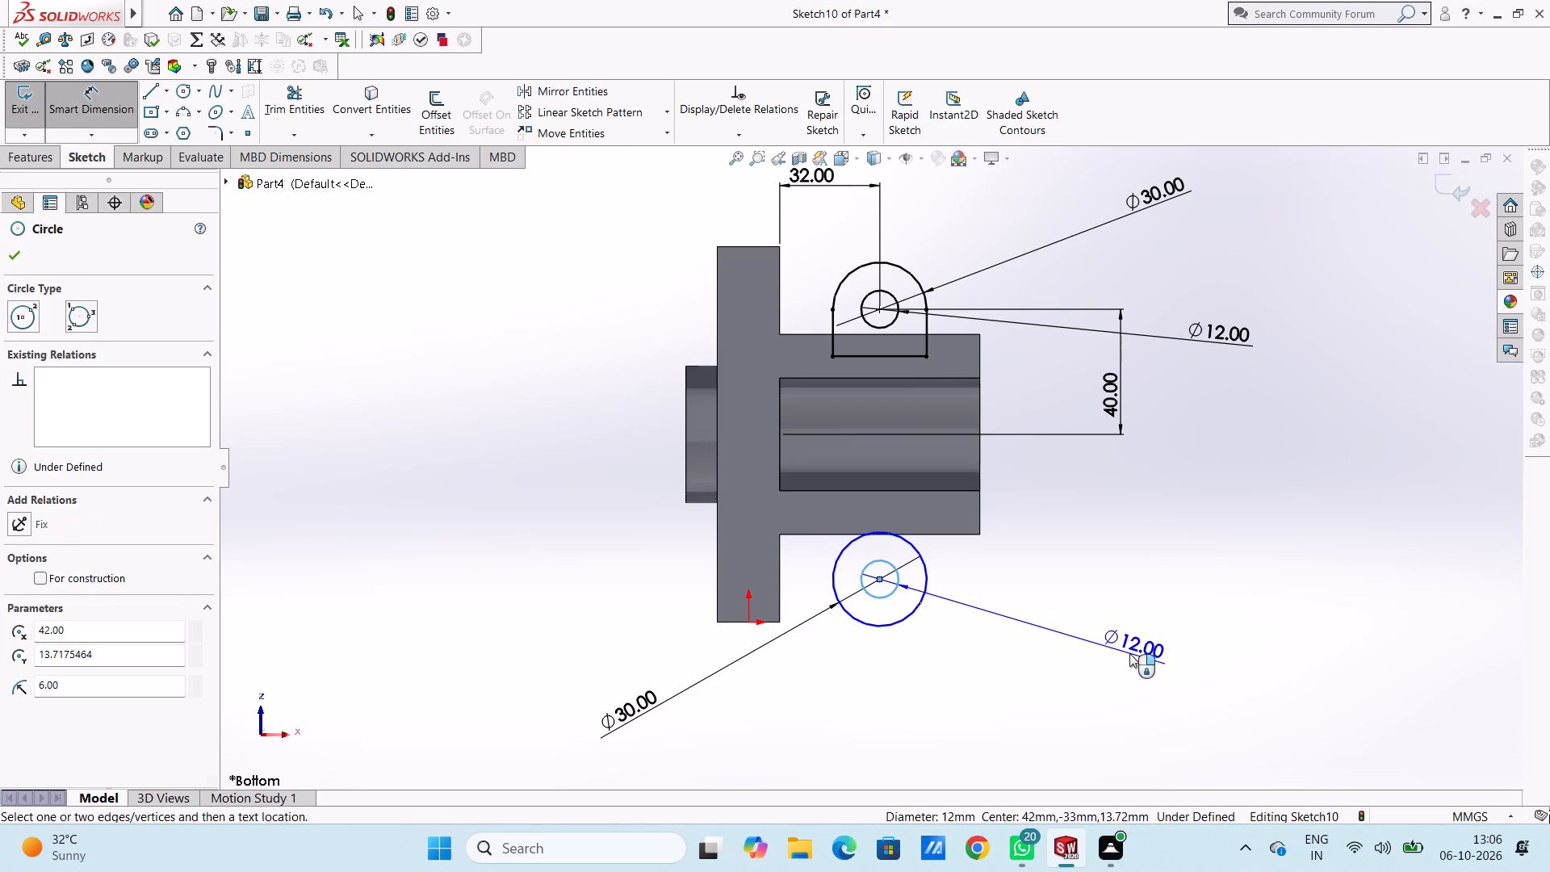
{"action": "left_click", "coordinate": [1063, 629]}
{"action": "left_click", "coordinate": [1047, 582]}
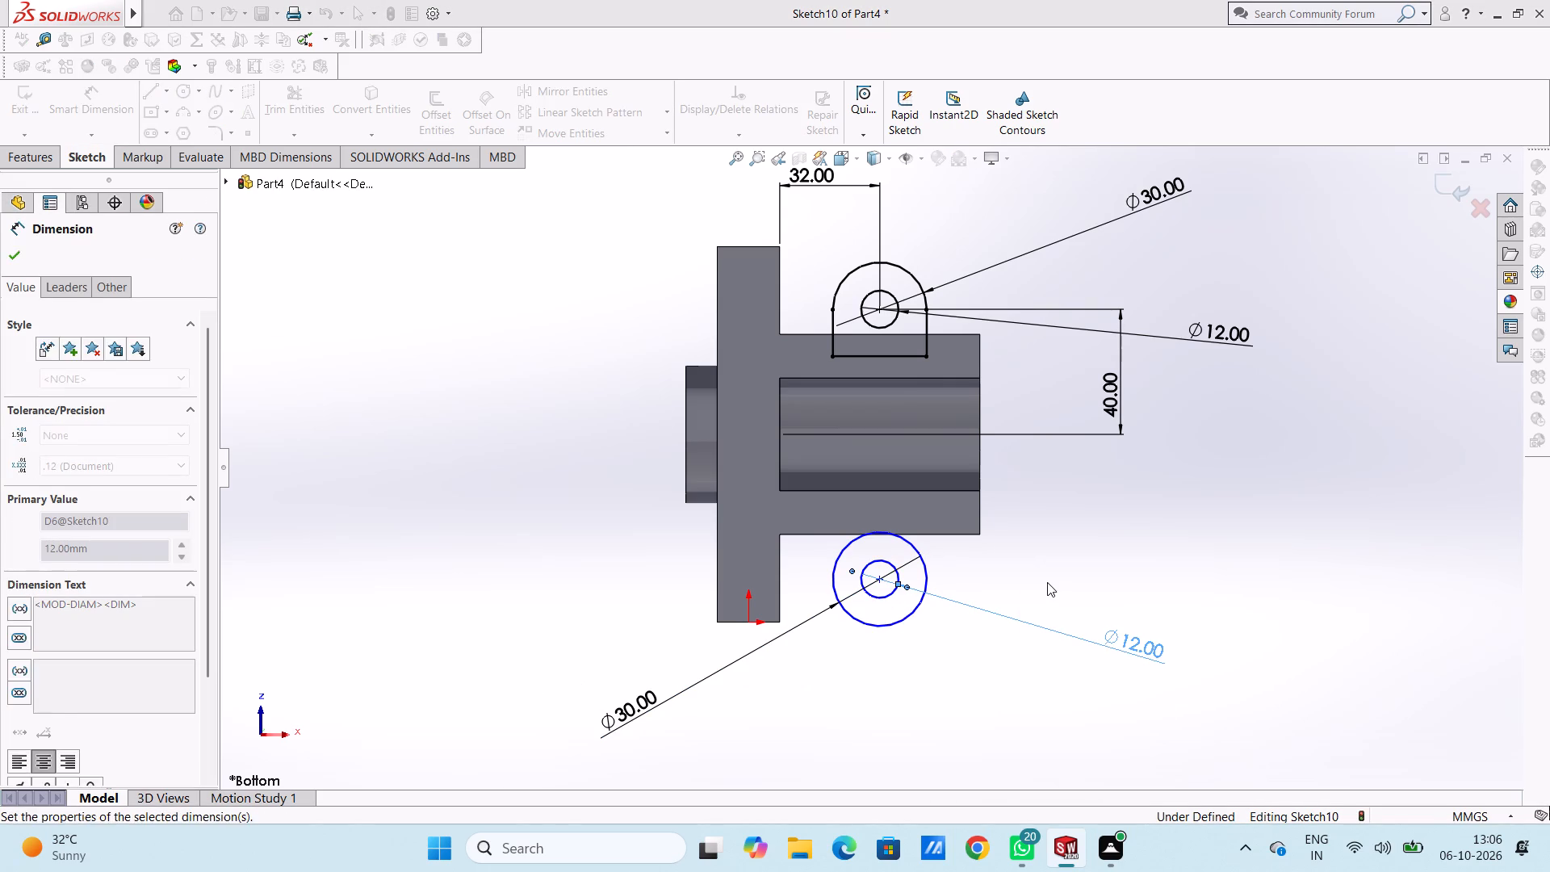
Locate the second pair of circles' centre 40 mm from the boss recess edge's midpoint and 32 mm from the plate's edge.
{"action": "left_click", "coordinate": [878, 581]}
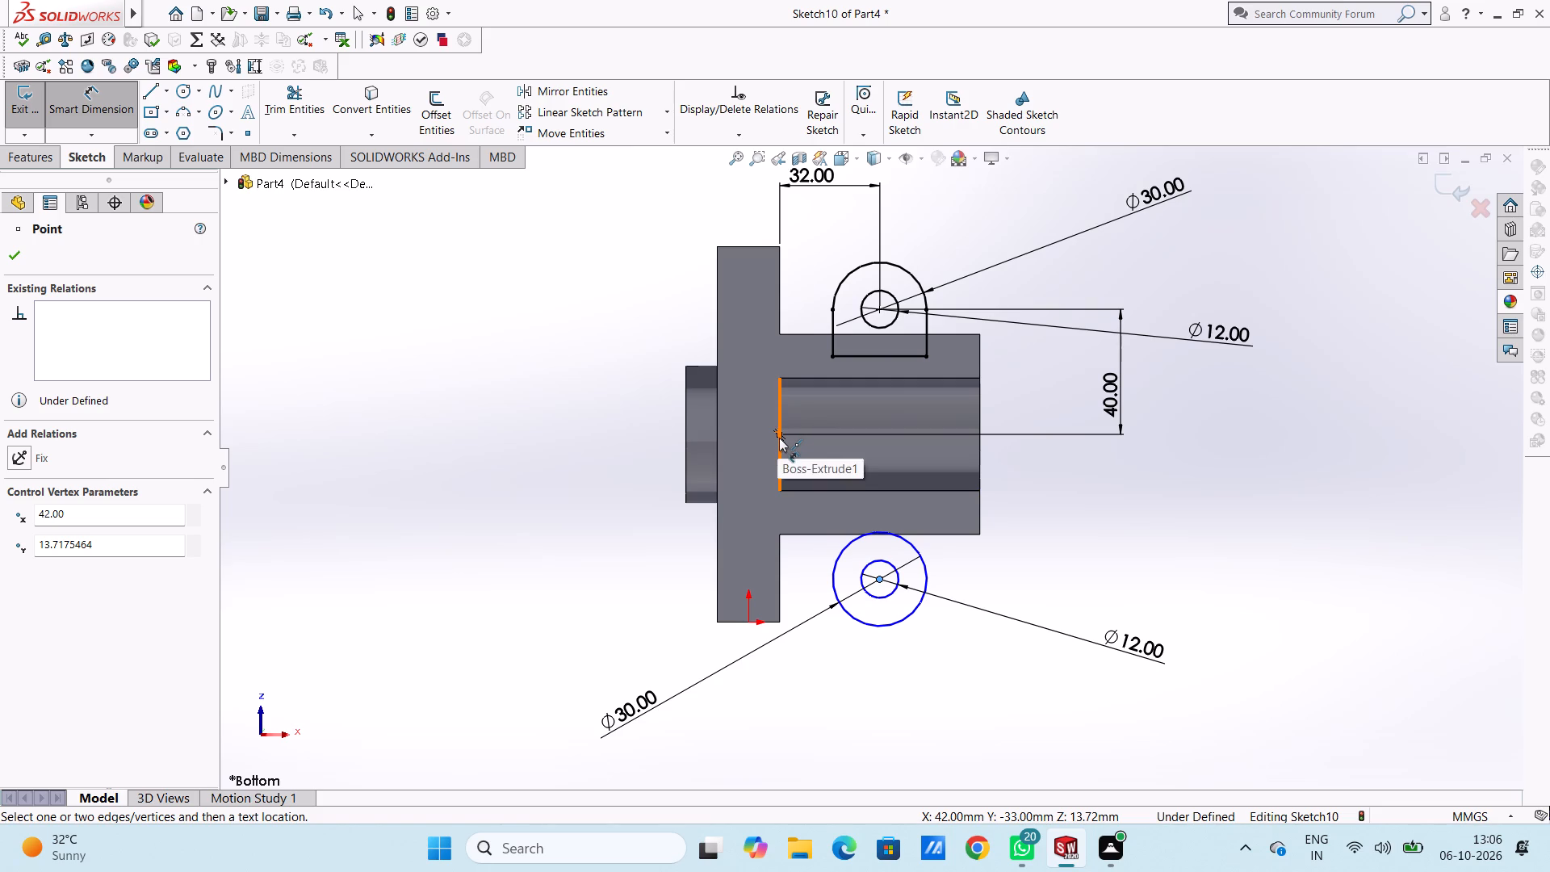
{"action": "left_click", "coordinate": [779, 436]}
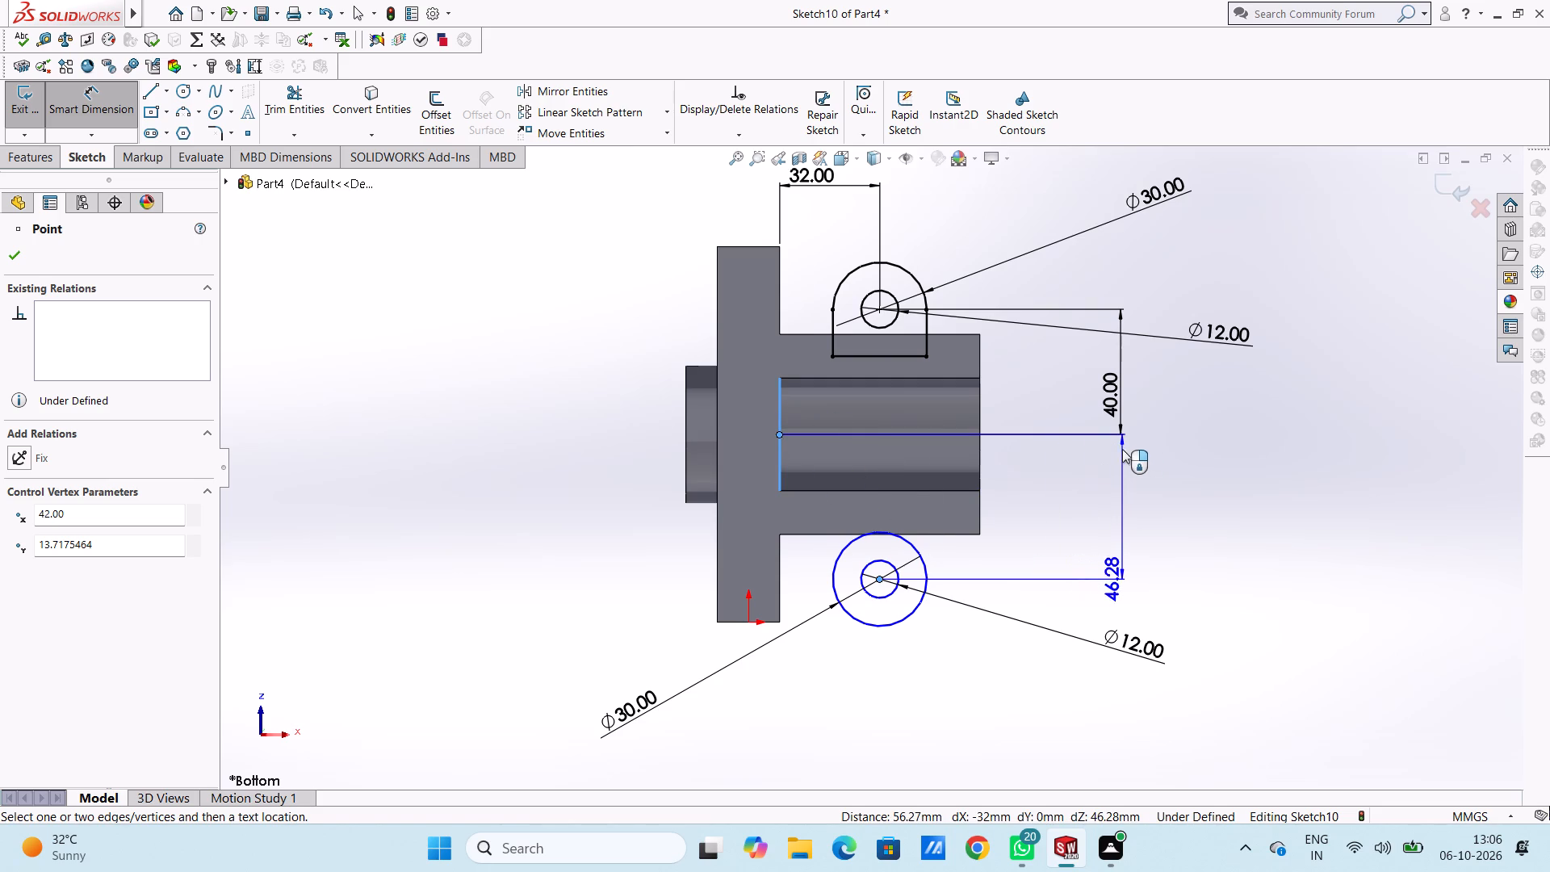
{"action": "left_click", "coordinate": [1122, 449]}
{"action": "type", "text": "40"}
{"action": "key", "text": "Return"}
{"action": "left_click", "coordinate": [1075, 508]}
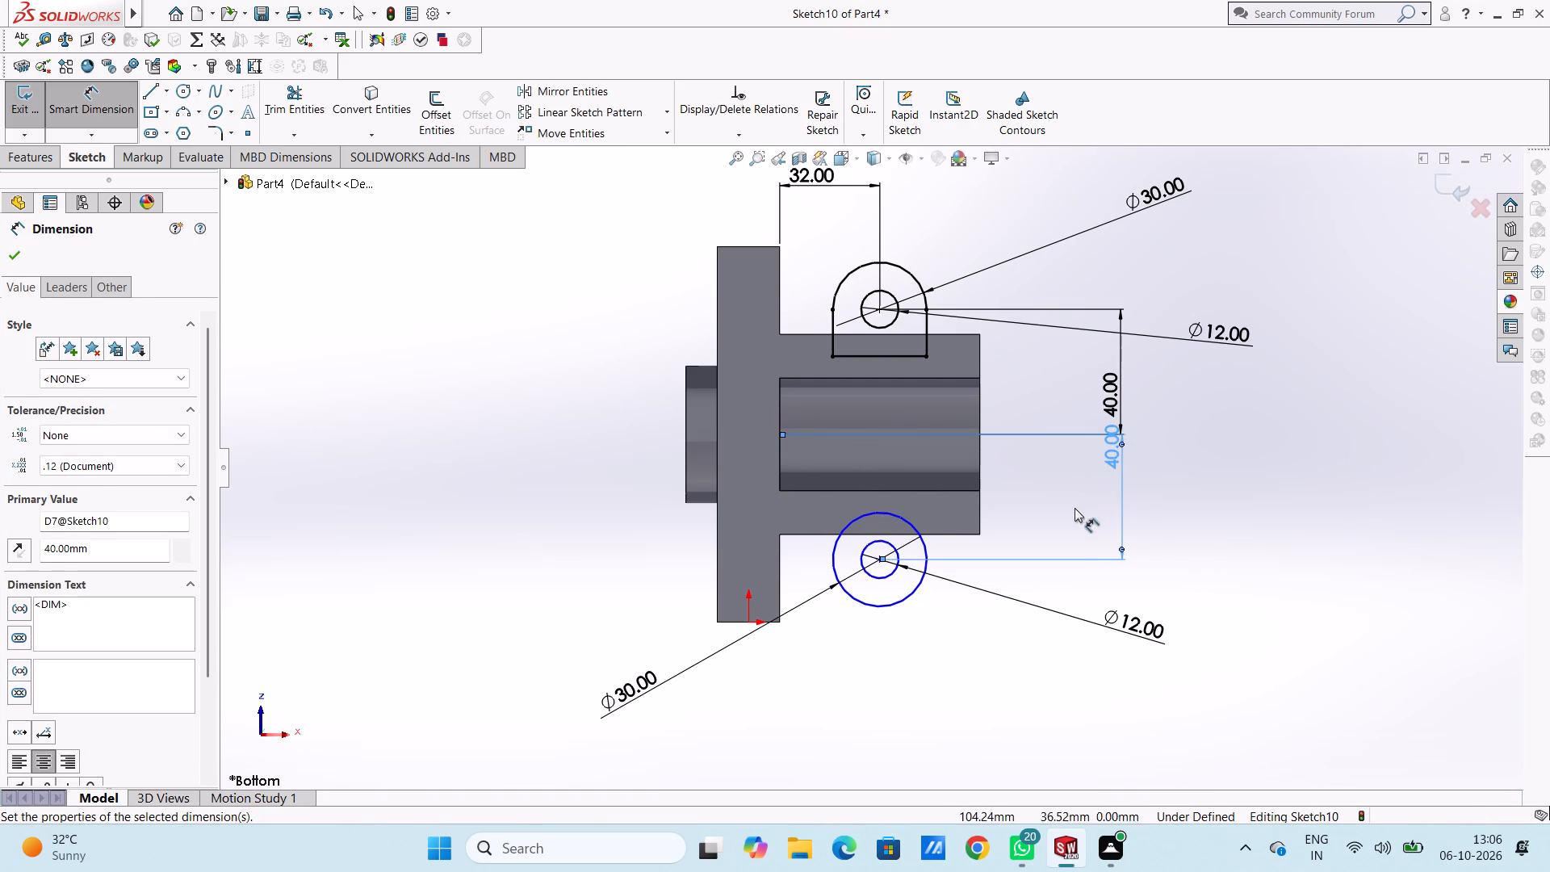
{"action": "left_click", "coordinate": [877, 560]}
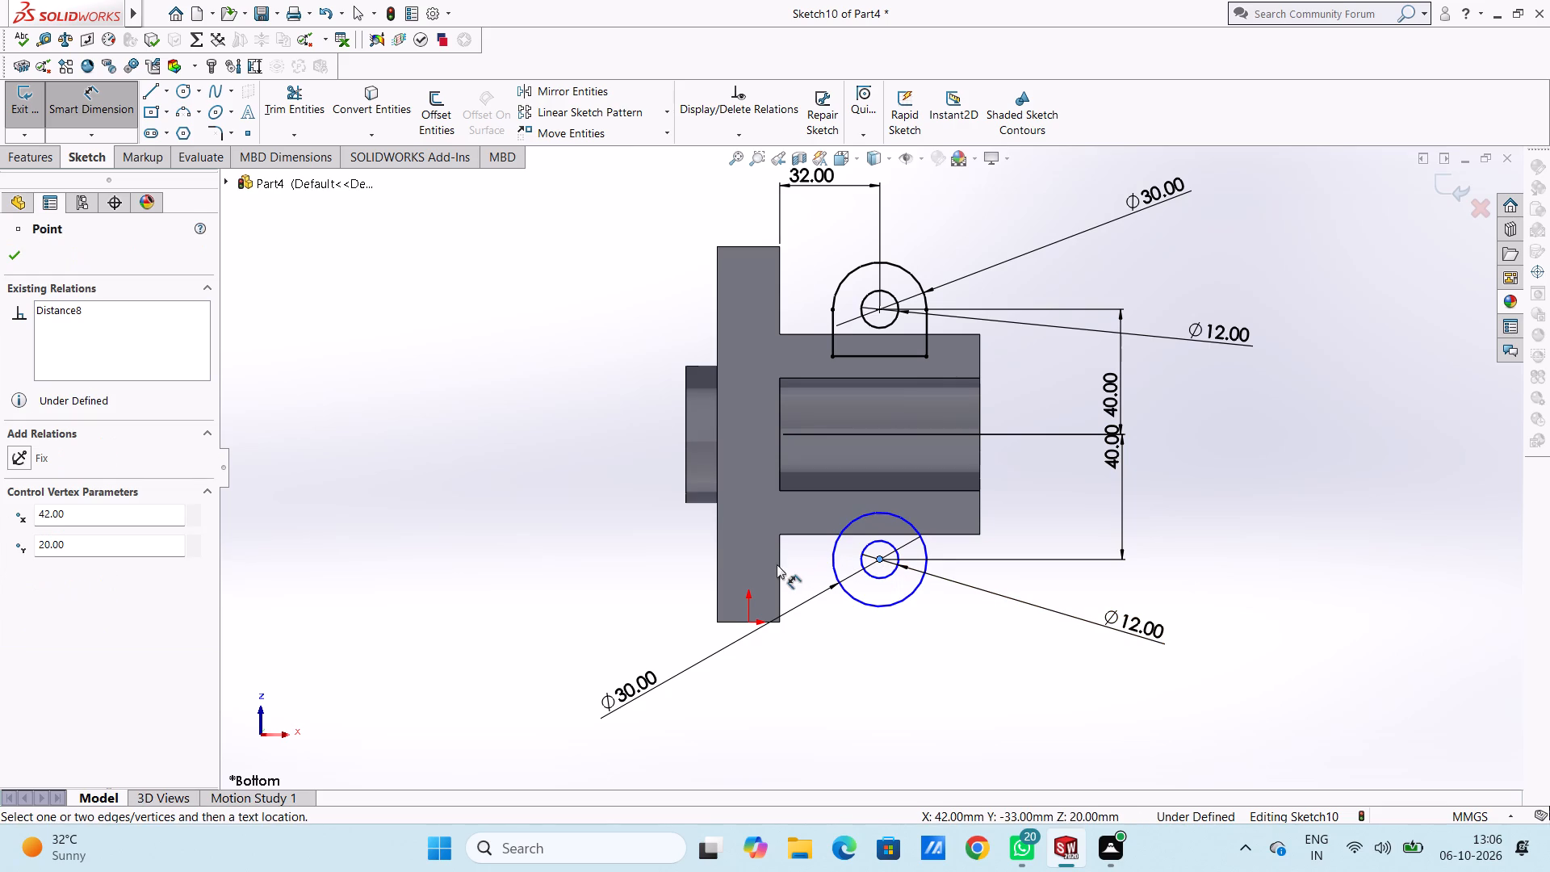
{"action": "left_click", "coordinate": [777, 565]}
{"action": "left_click", "coordinate": [811, 723]}
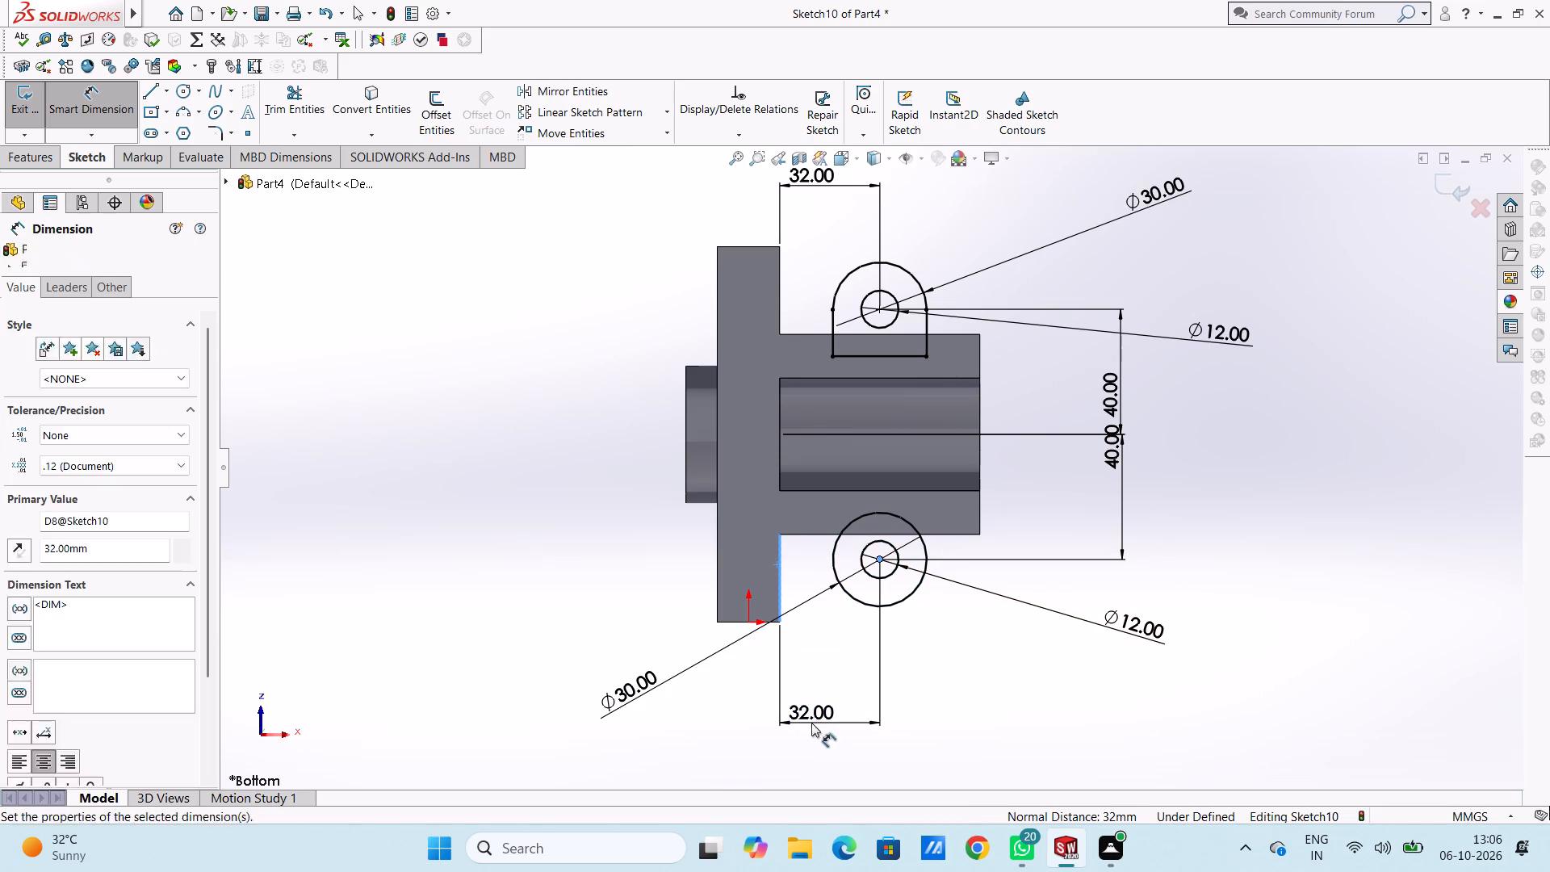
{"action": "left_click", "coordinate": [748, 699]}
{"action": "left_click", "coordinate": [743, 699]}
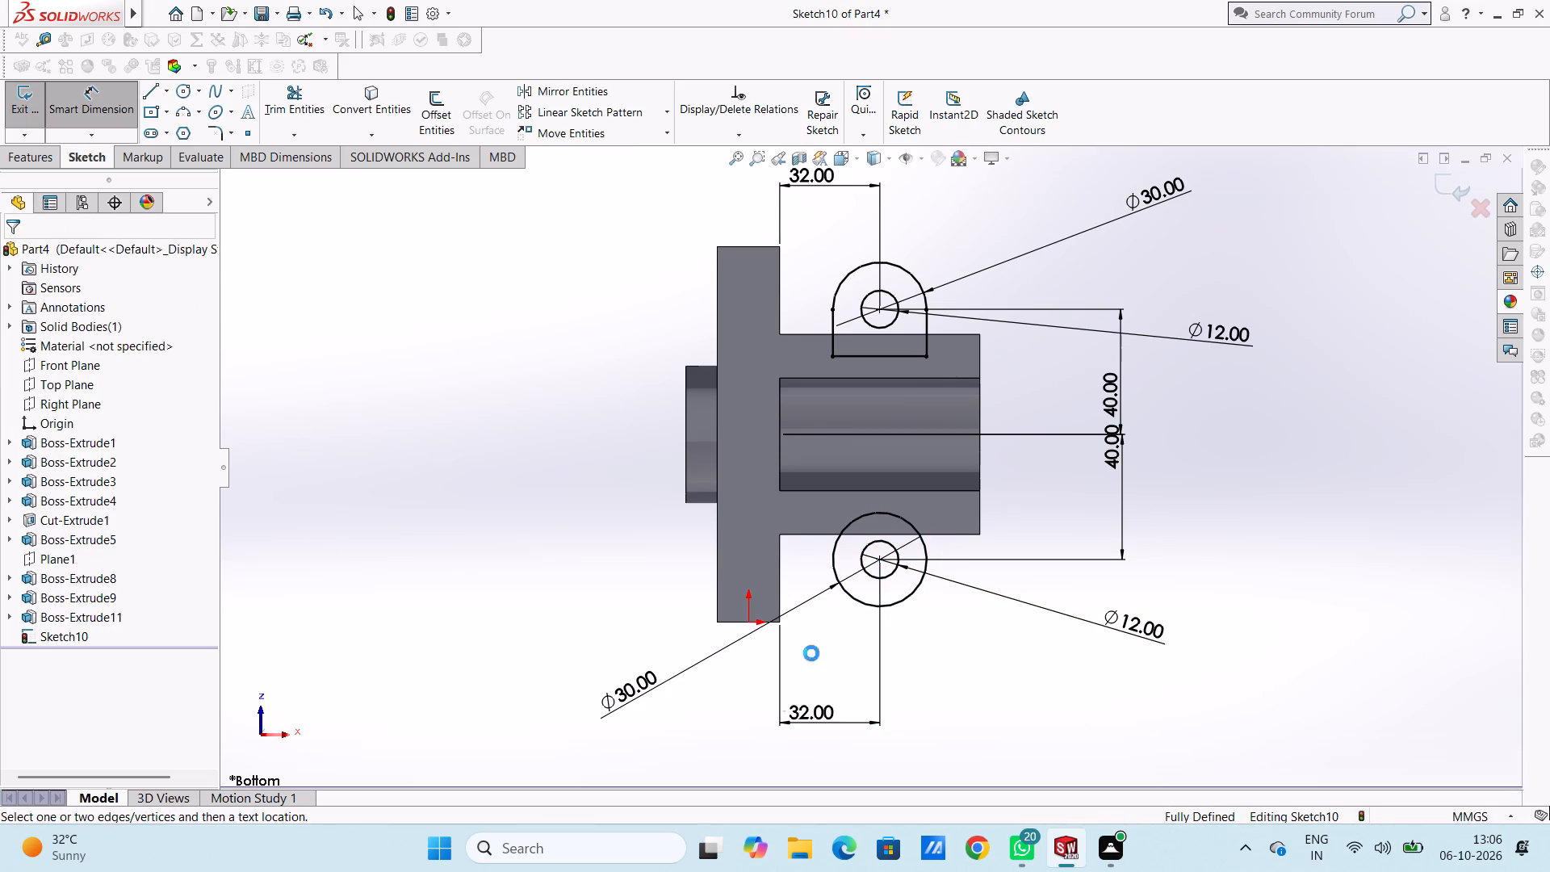
Sketch a U of lines 15, 30 and 15 mm long from the second lug's outer circle into the boss, tangent to the circle.
{"action": "scroll", "coordinate": [956, 498], "scroll_direction": "down", "scroll_amount": 1}
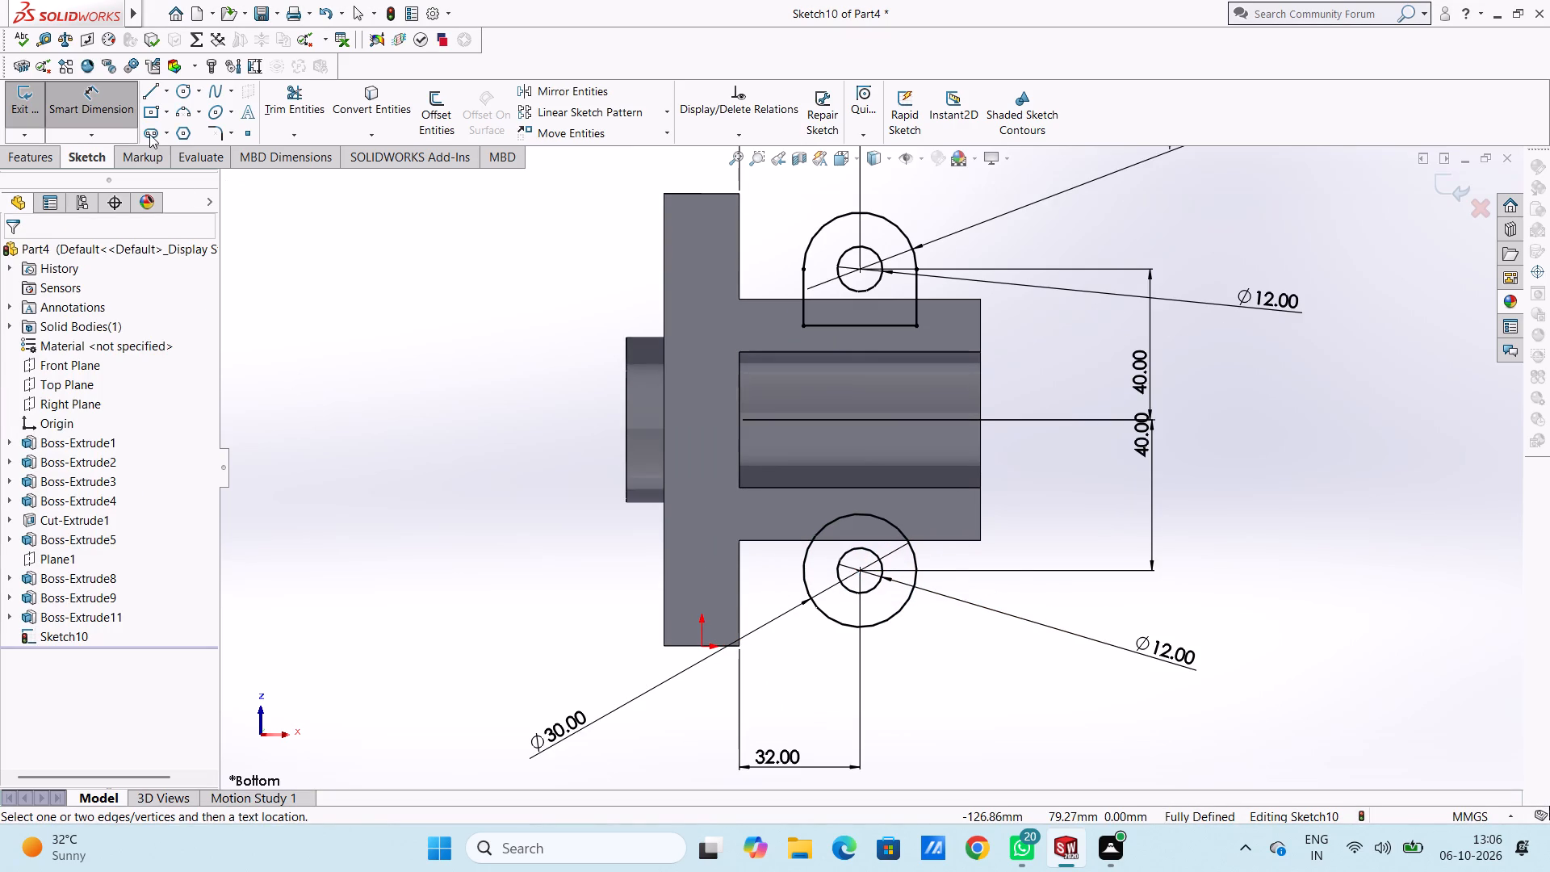
{"action": "left_click", "coordinate": [145, 94]}
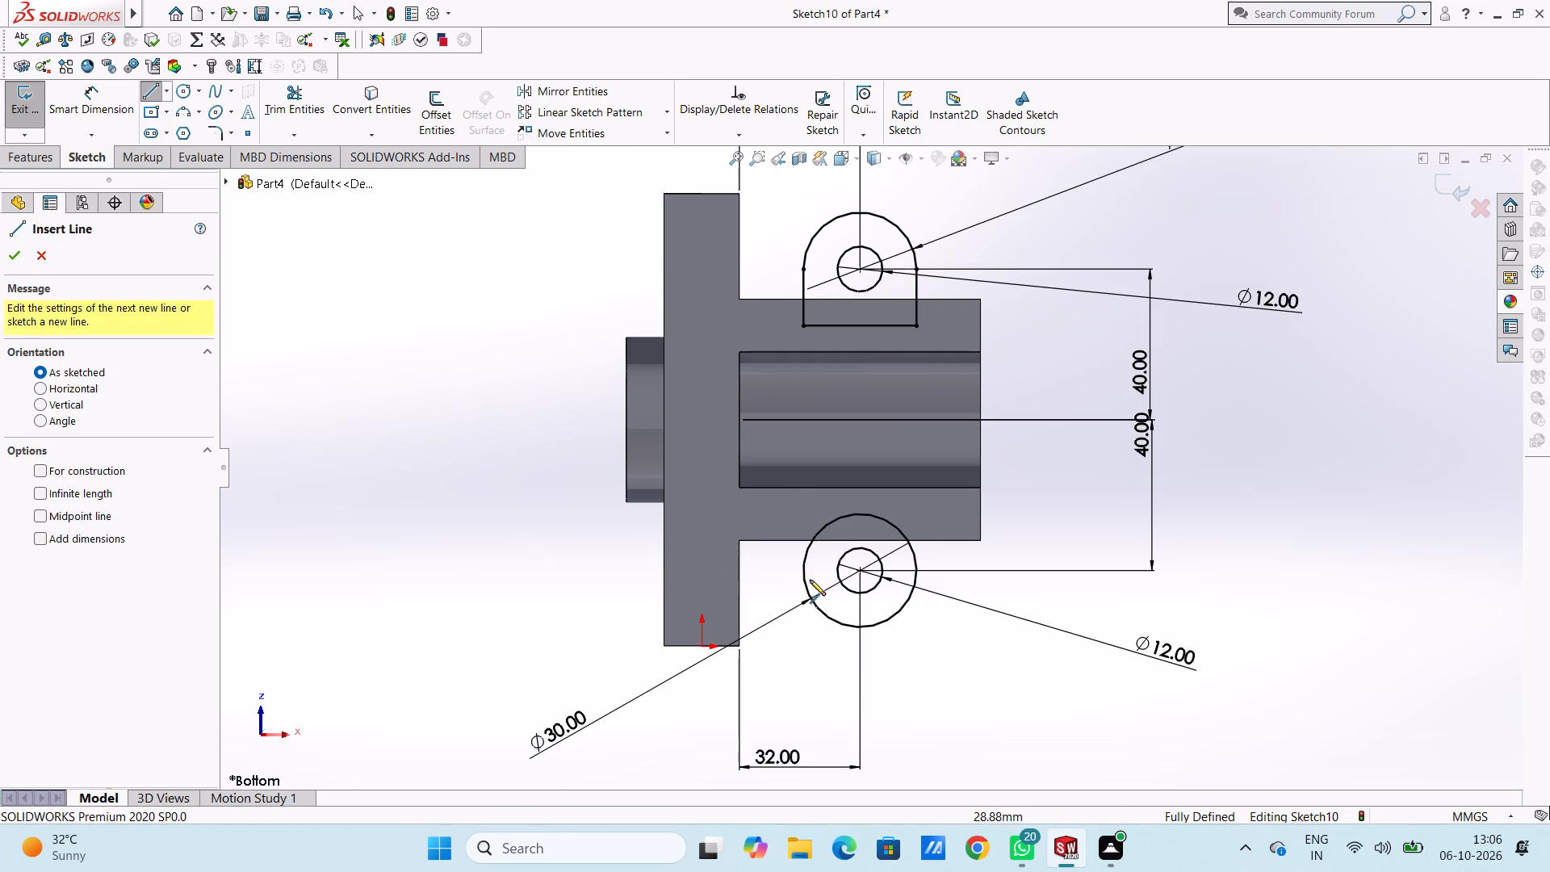
{"action": "left_click", "coordinate": [801, 571]}
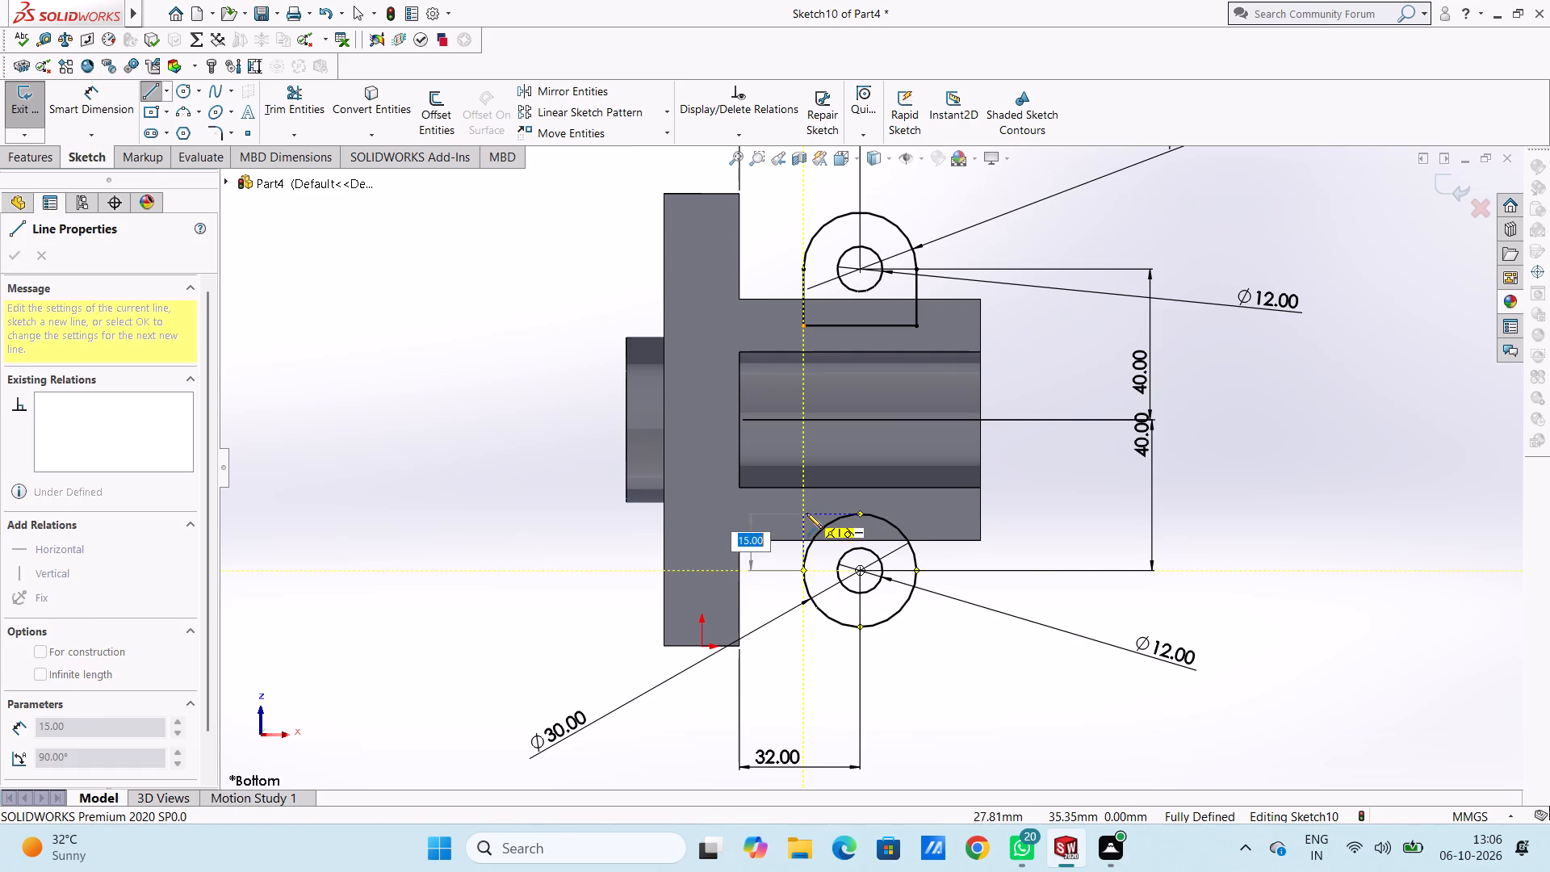
{"action": "left_click", "coordinate": [806, 513]}
{"action": "left_click", "coordinate": [914, 429]}
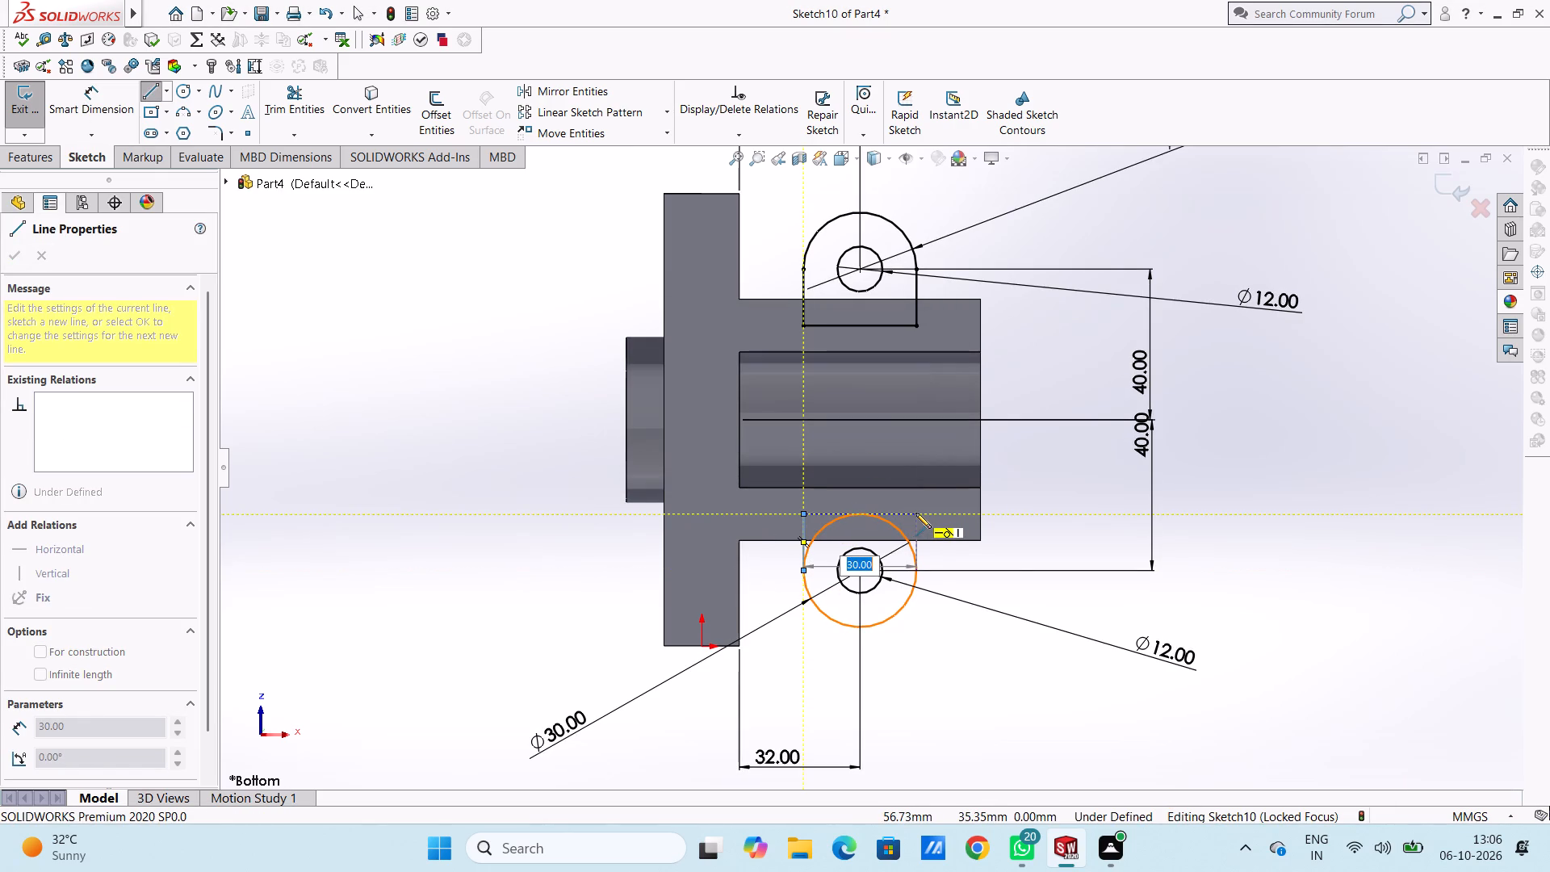
{"action": "left_click", "coordinate": [916, 514]}
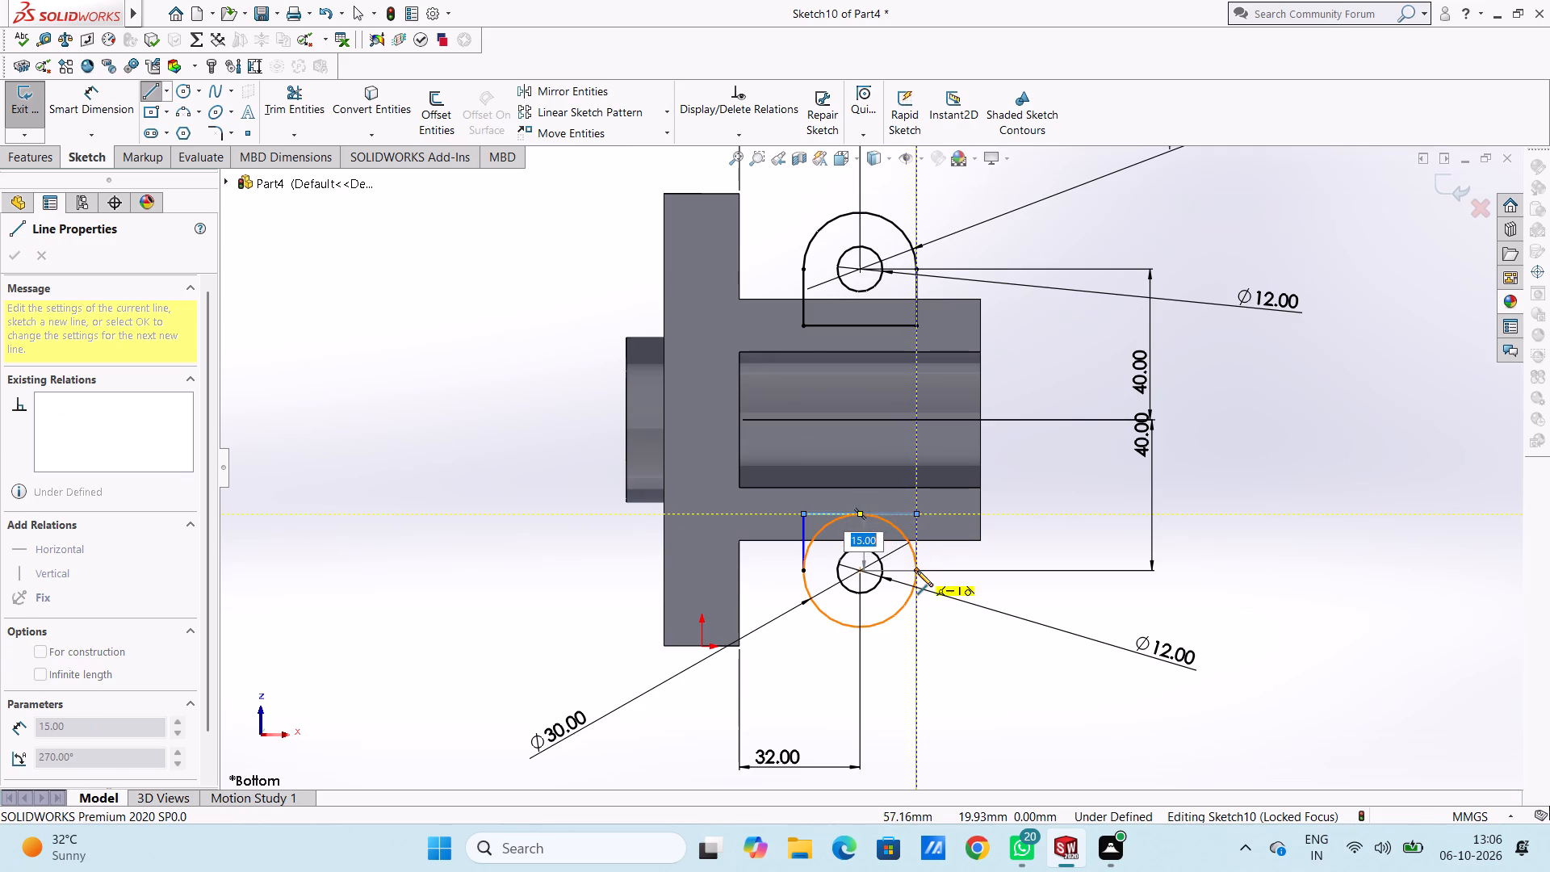
{"action": "left_click", "coordinate": [917, 571]}
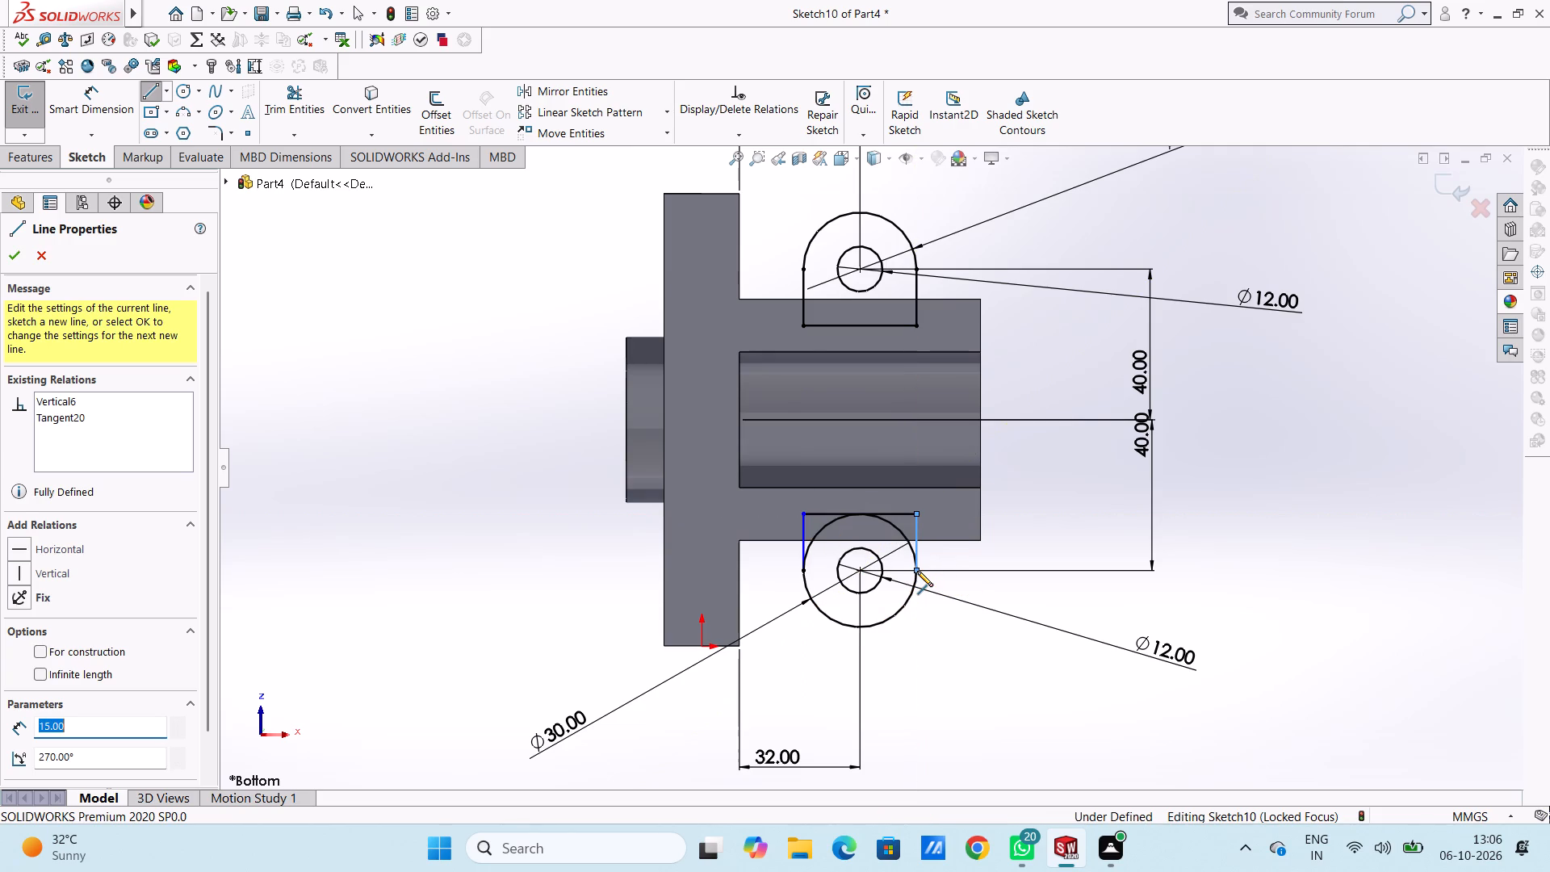
{"action": "key", "text": "Escape"}
{"action": "key", "text": "Escape"}
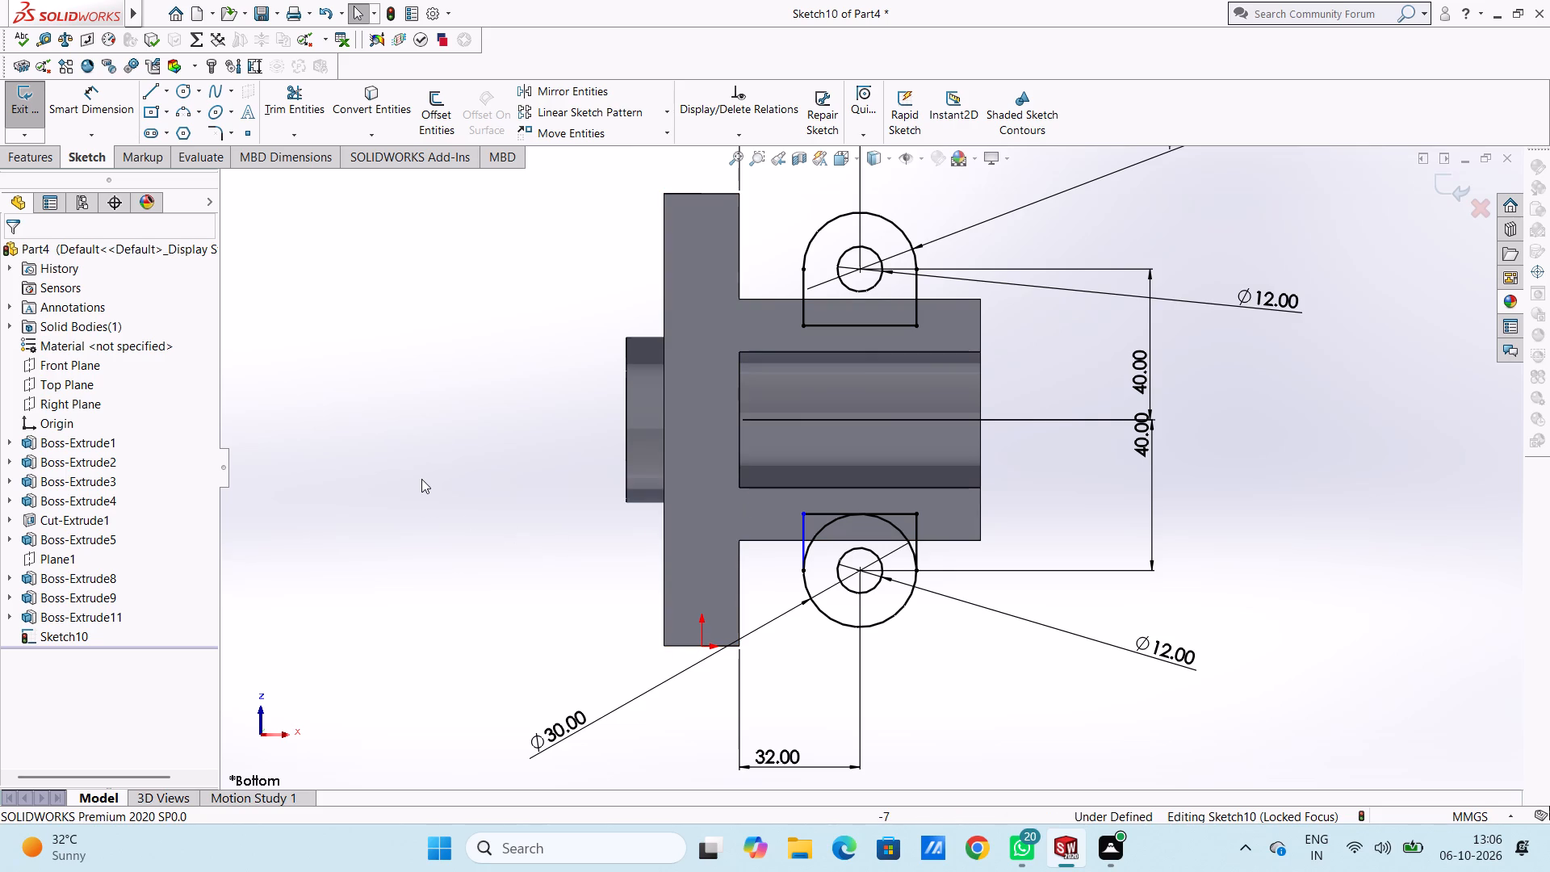
{"action": "key", "text": "Escape"}
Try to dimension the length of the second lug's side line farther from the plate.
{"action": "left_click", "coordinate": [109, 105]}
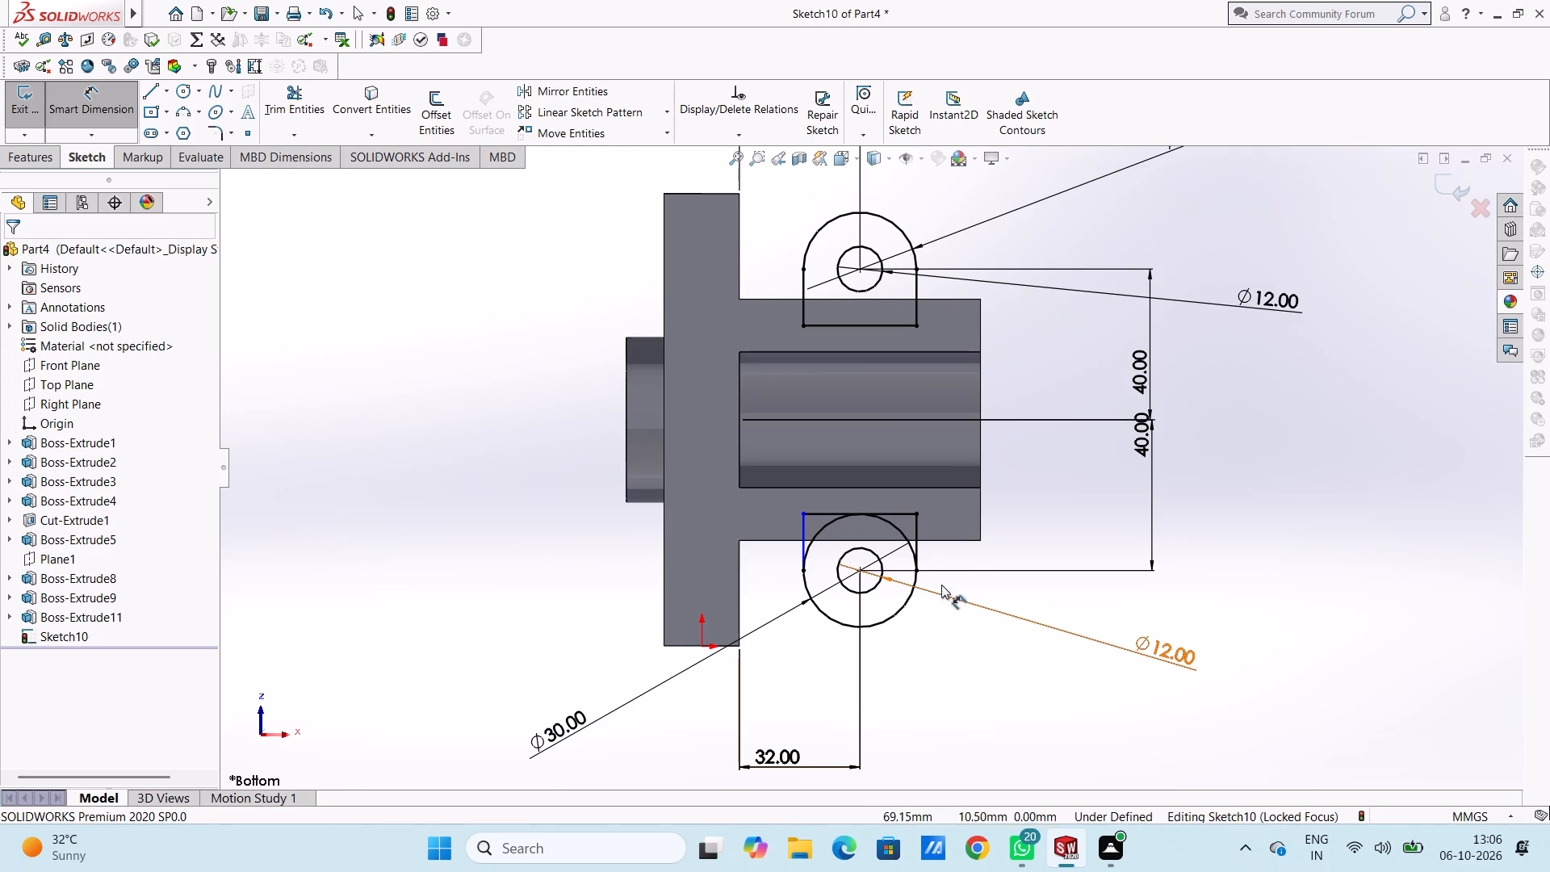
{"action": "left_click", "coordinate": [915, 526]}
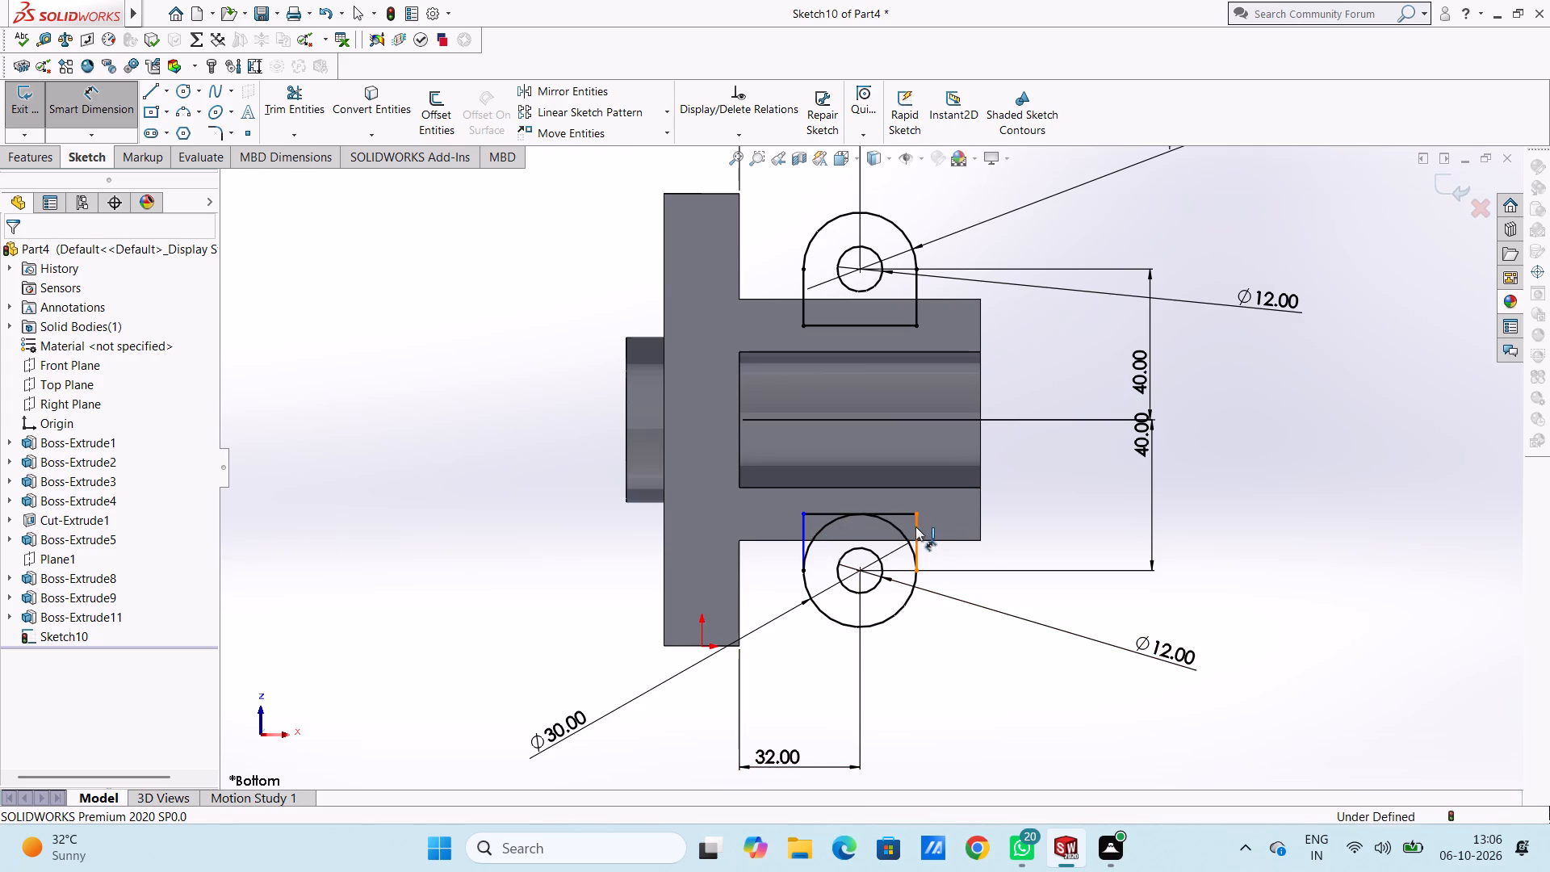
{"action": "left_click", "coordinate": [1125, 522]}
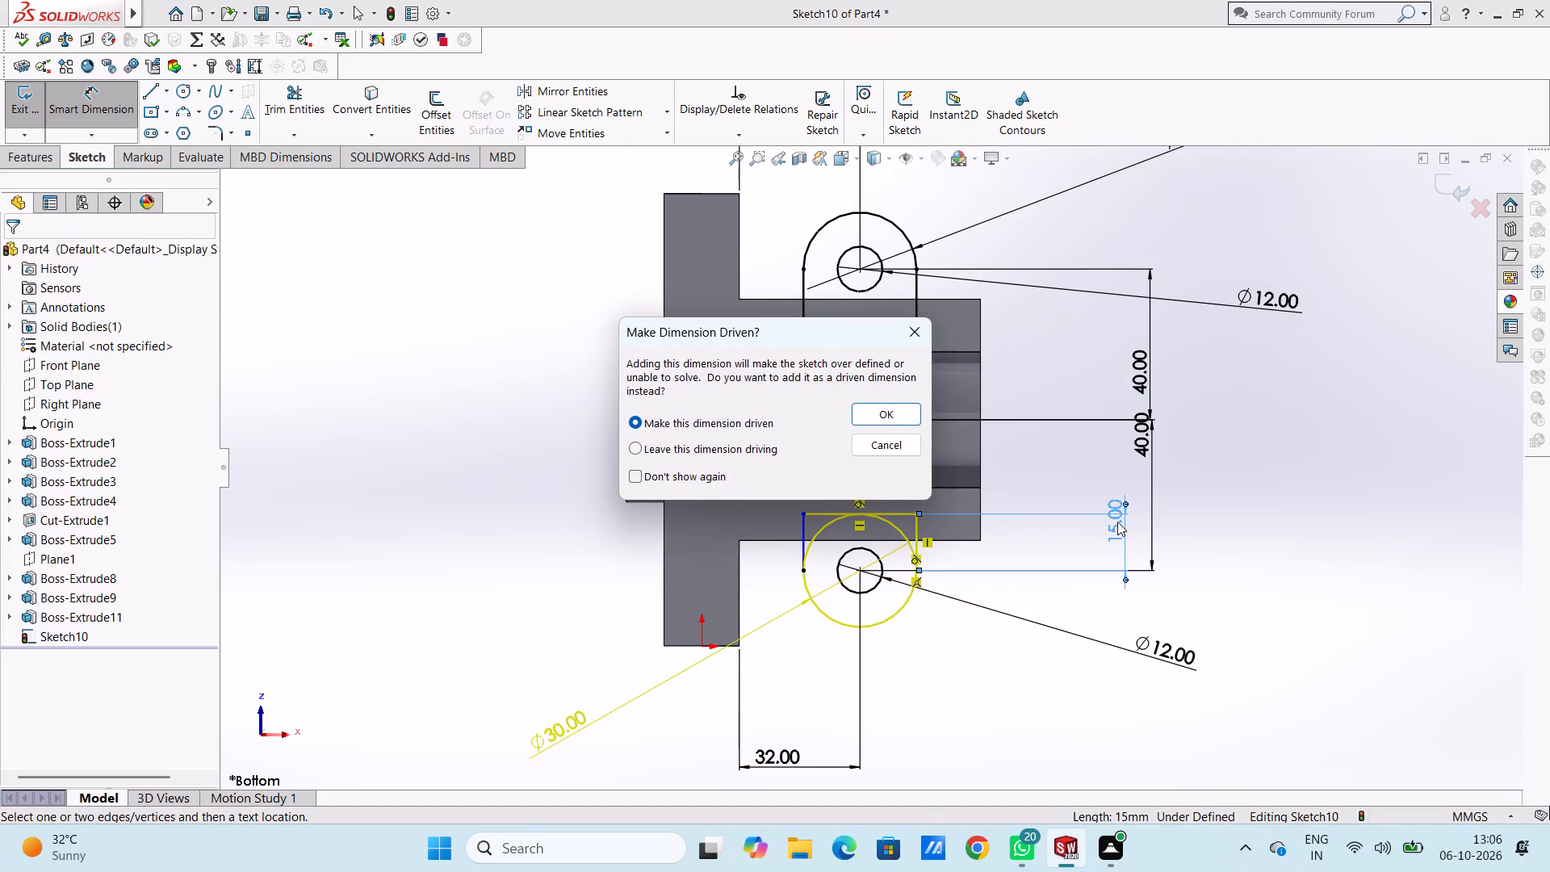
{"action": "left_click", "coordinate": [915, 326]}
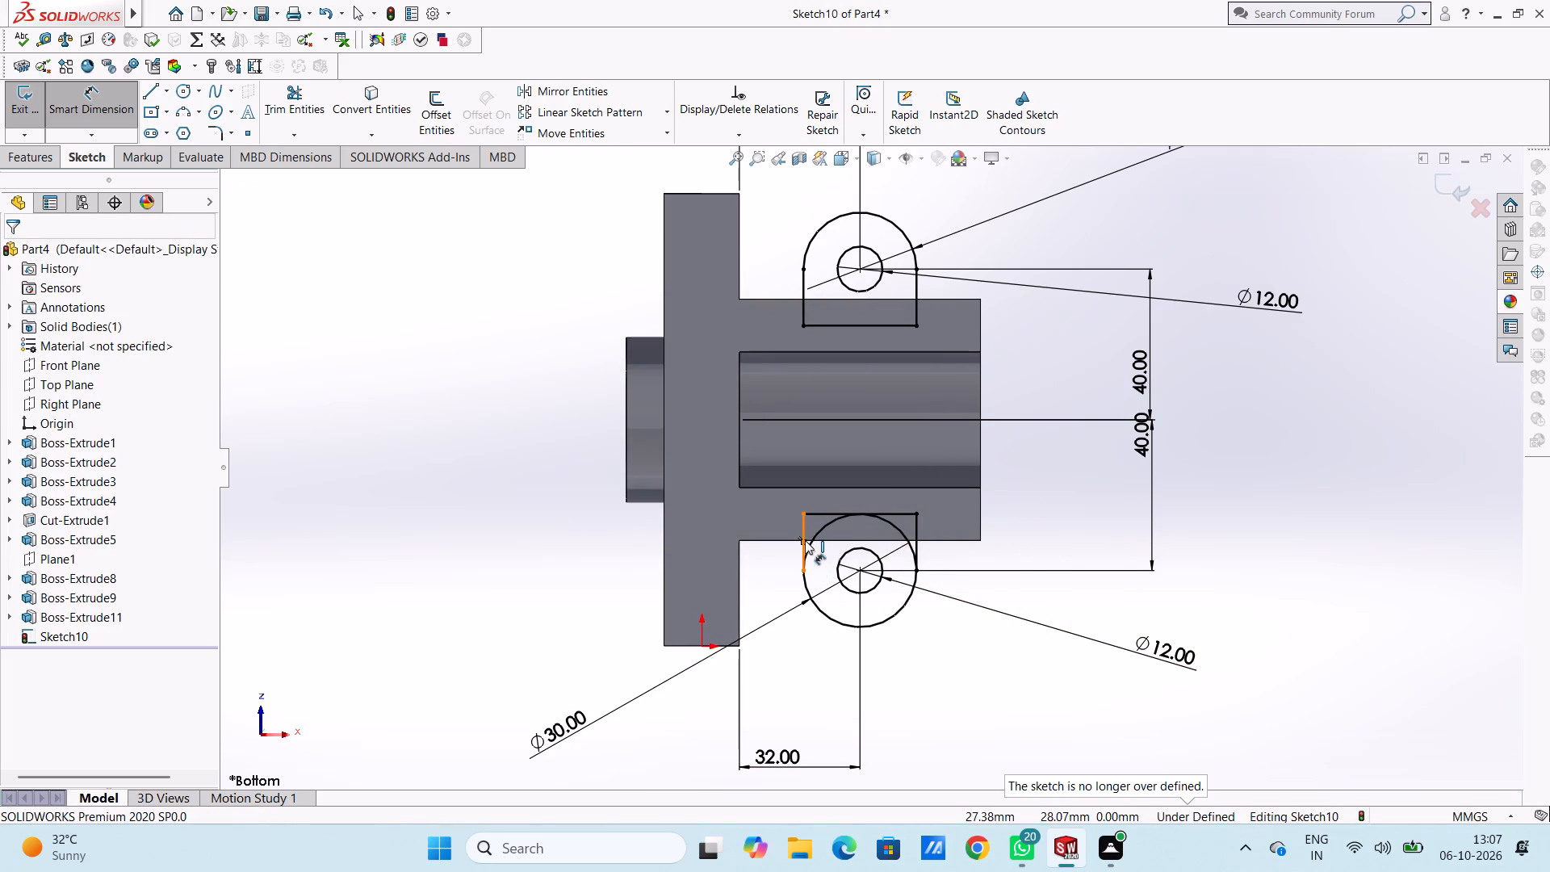
Dimension the second lug's side line nearer the plate 15 mm from the circles' centre.
{"action": "left_click", "coordinate": [805, 528]}
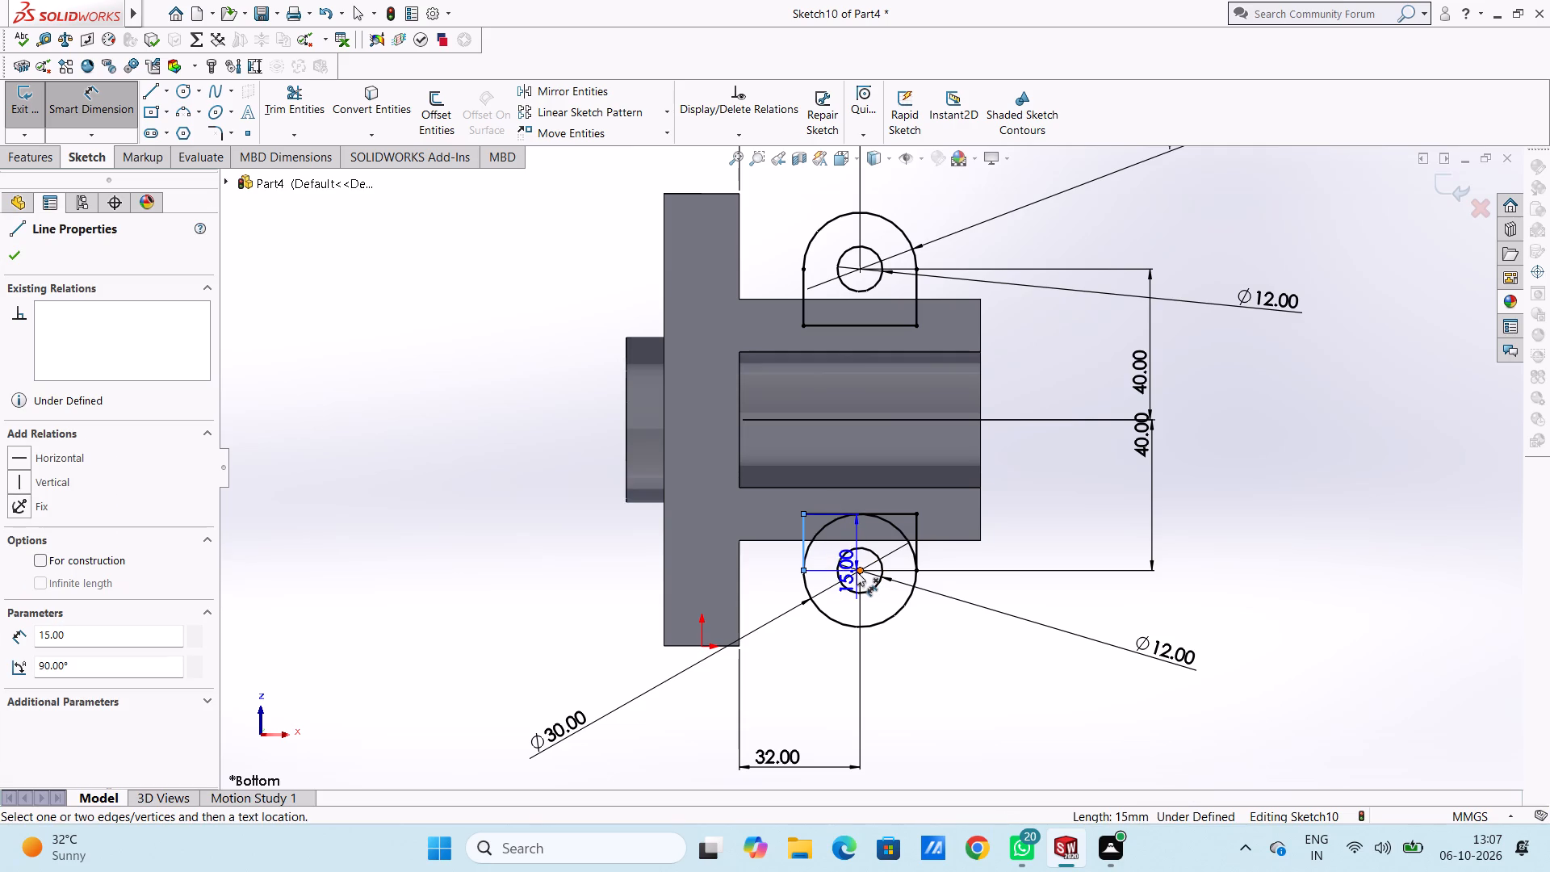
{"action": "left_click", "coordinate": [861, 568]}
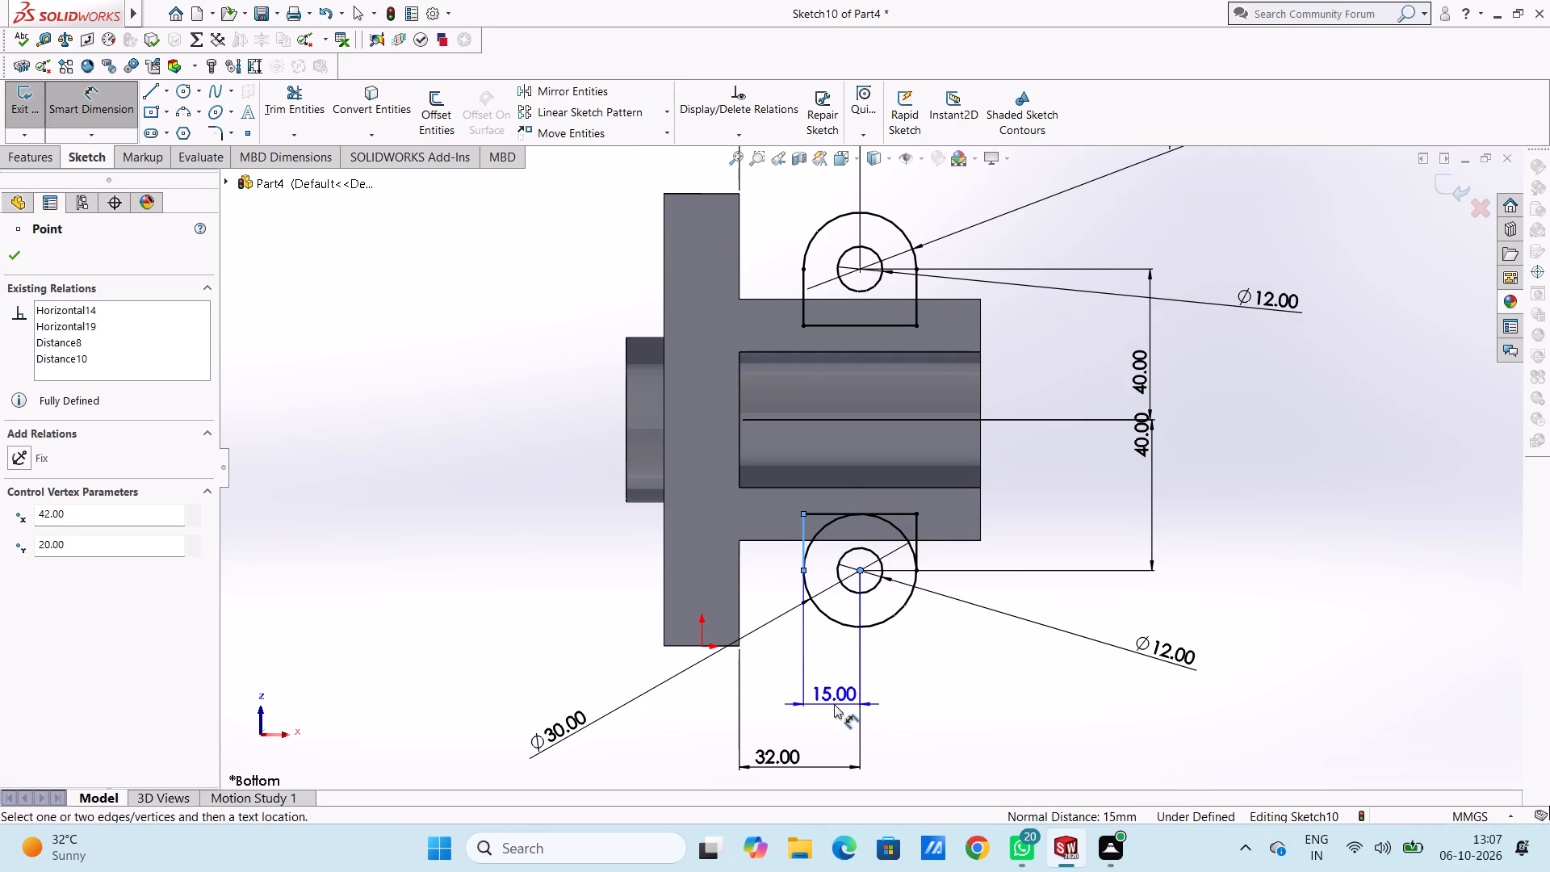
{"action": "left_click", "coordinate": [834, 704]}
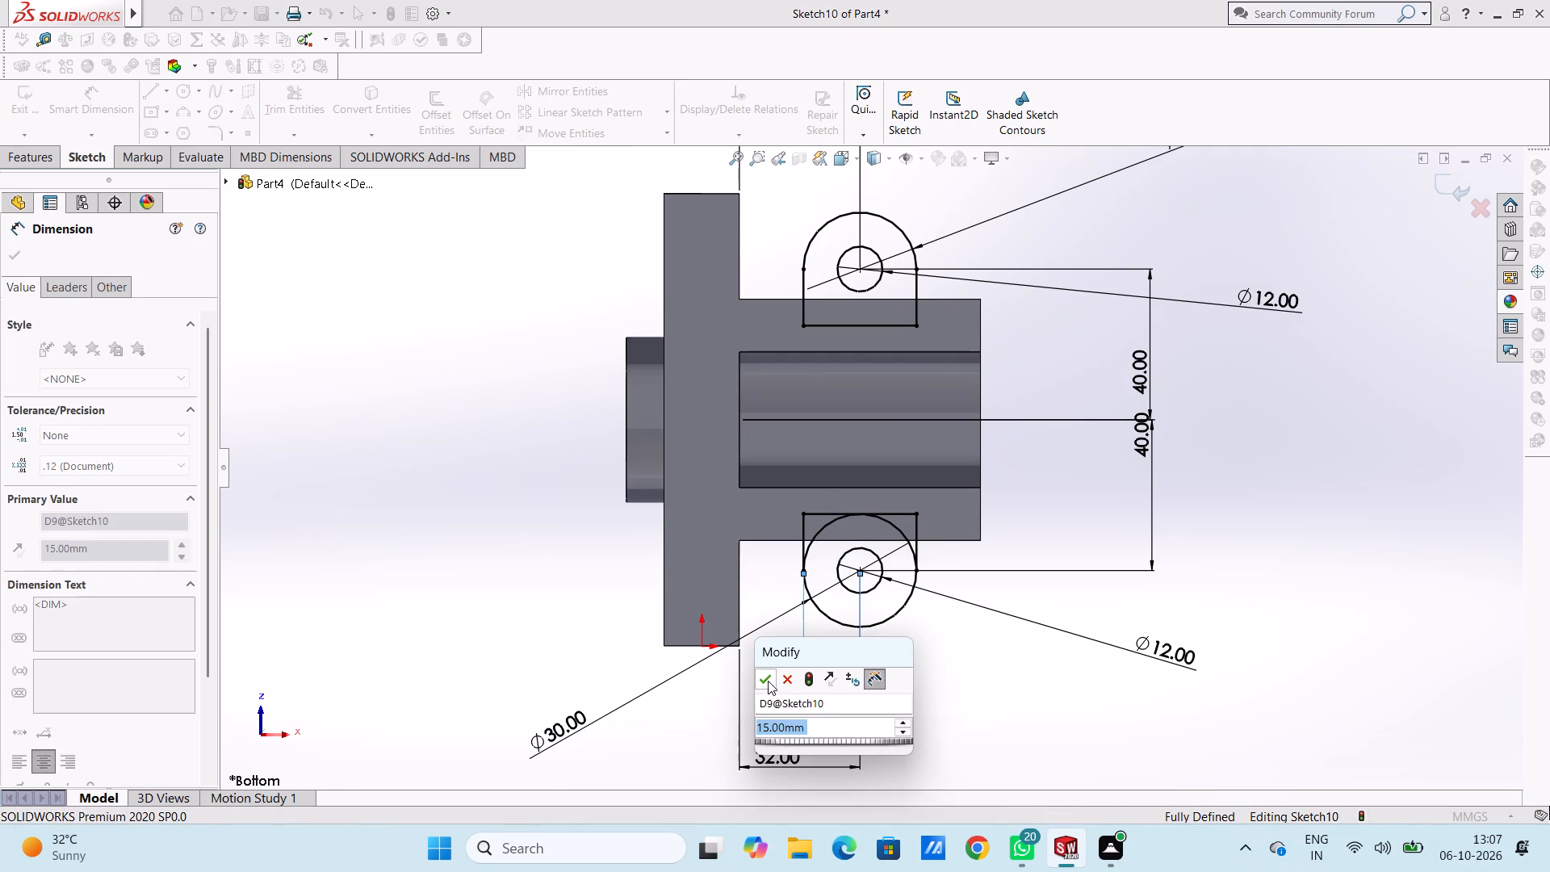
{"action": "left_click", "coordinate": [767, 680]}
{"action": "left_click", "coordinate": [715, 705]}
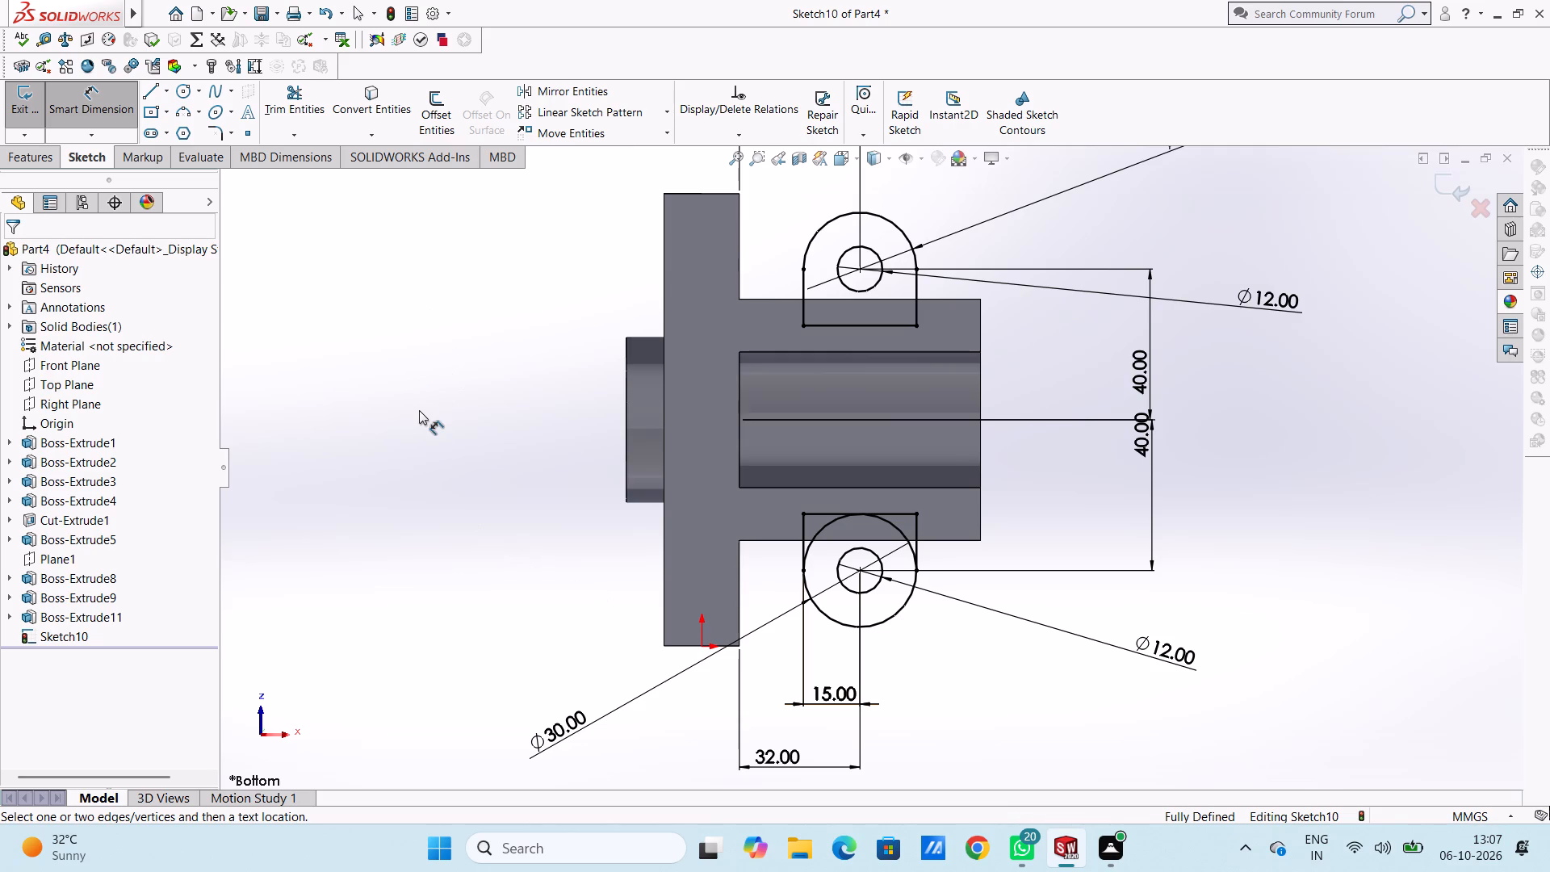
Trim away the second lug's two outer-circle arcs inside the U to leave a round-ended profile.
{"action": "left_click", "coordinate": [298, 101]}
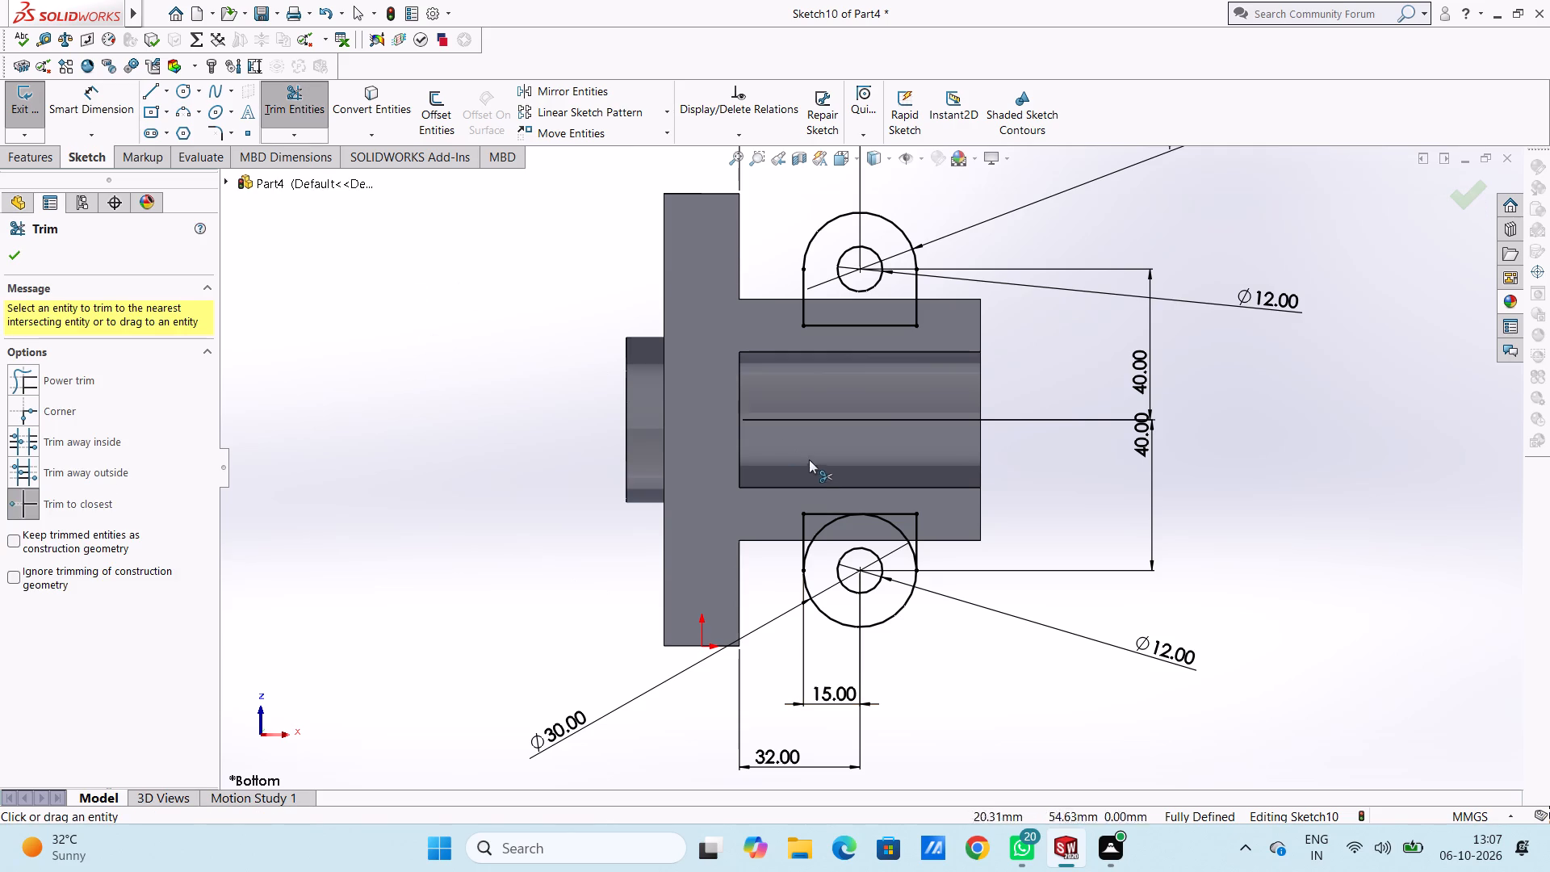
{"action": "left_click", "coordinate": [819, 529]}
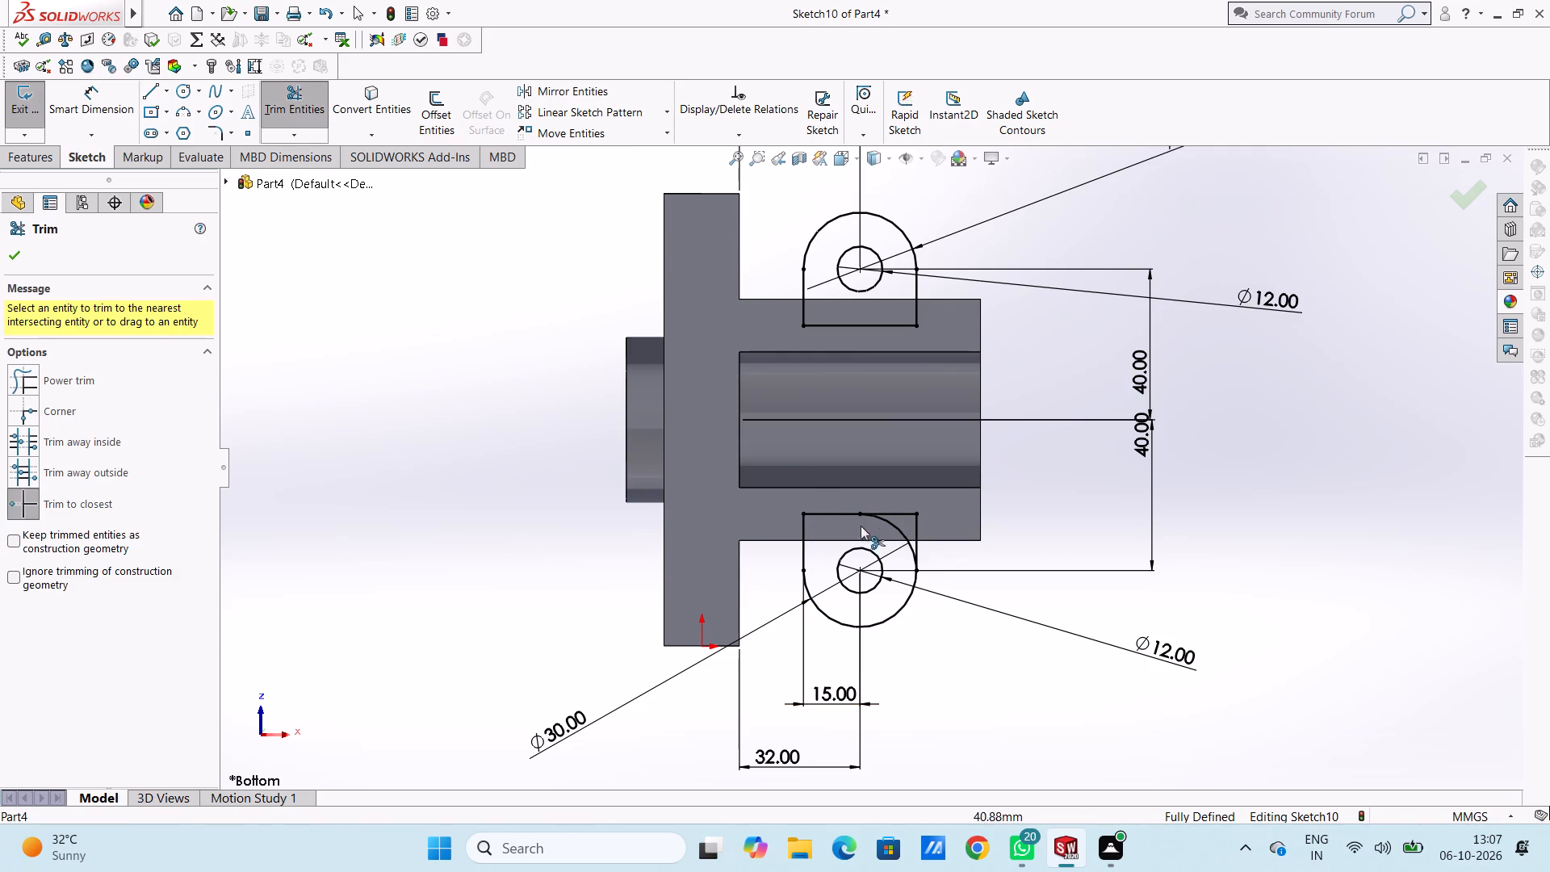
{"action": "left_click", "coordinate": [894, 522]}
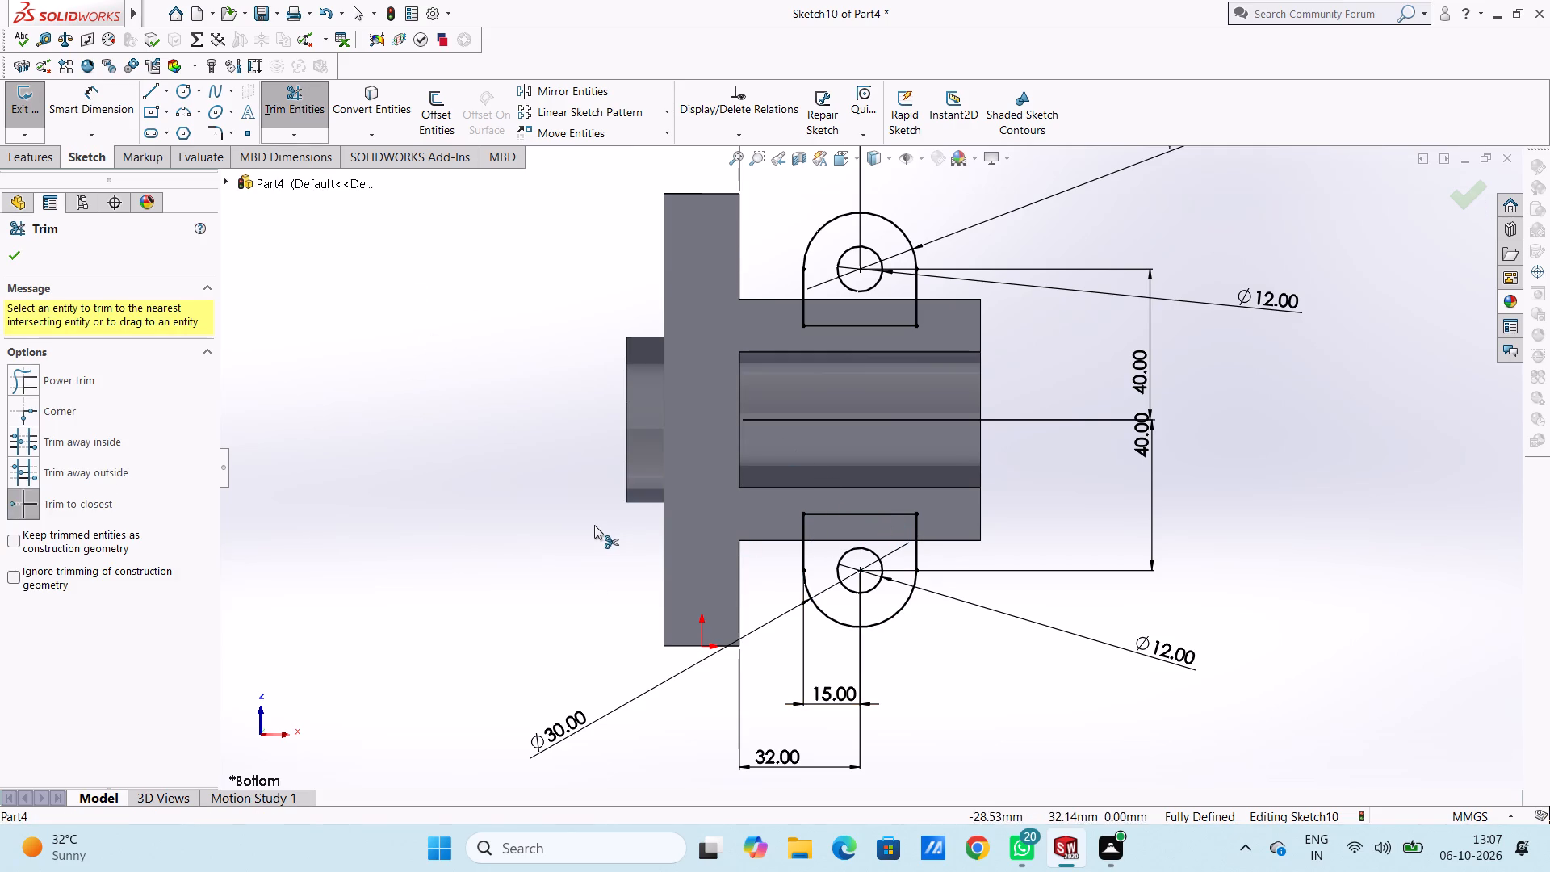
{"action": "key", "text": "Escape"}
{"action": "key", "text": "Escape"}
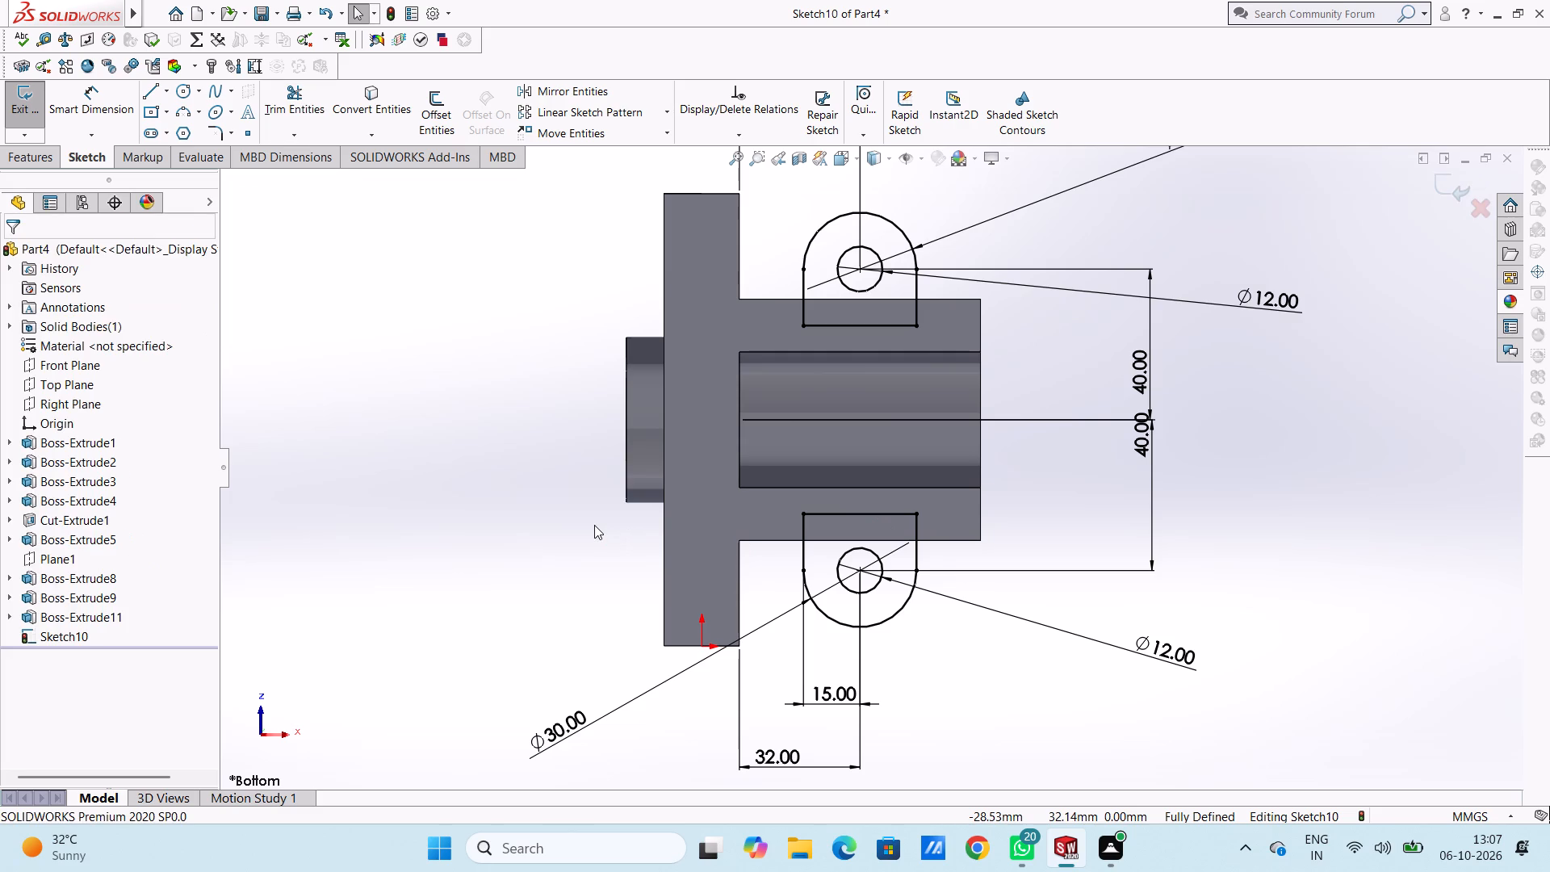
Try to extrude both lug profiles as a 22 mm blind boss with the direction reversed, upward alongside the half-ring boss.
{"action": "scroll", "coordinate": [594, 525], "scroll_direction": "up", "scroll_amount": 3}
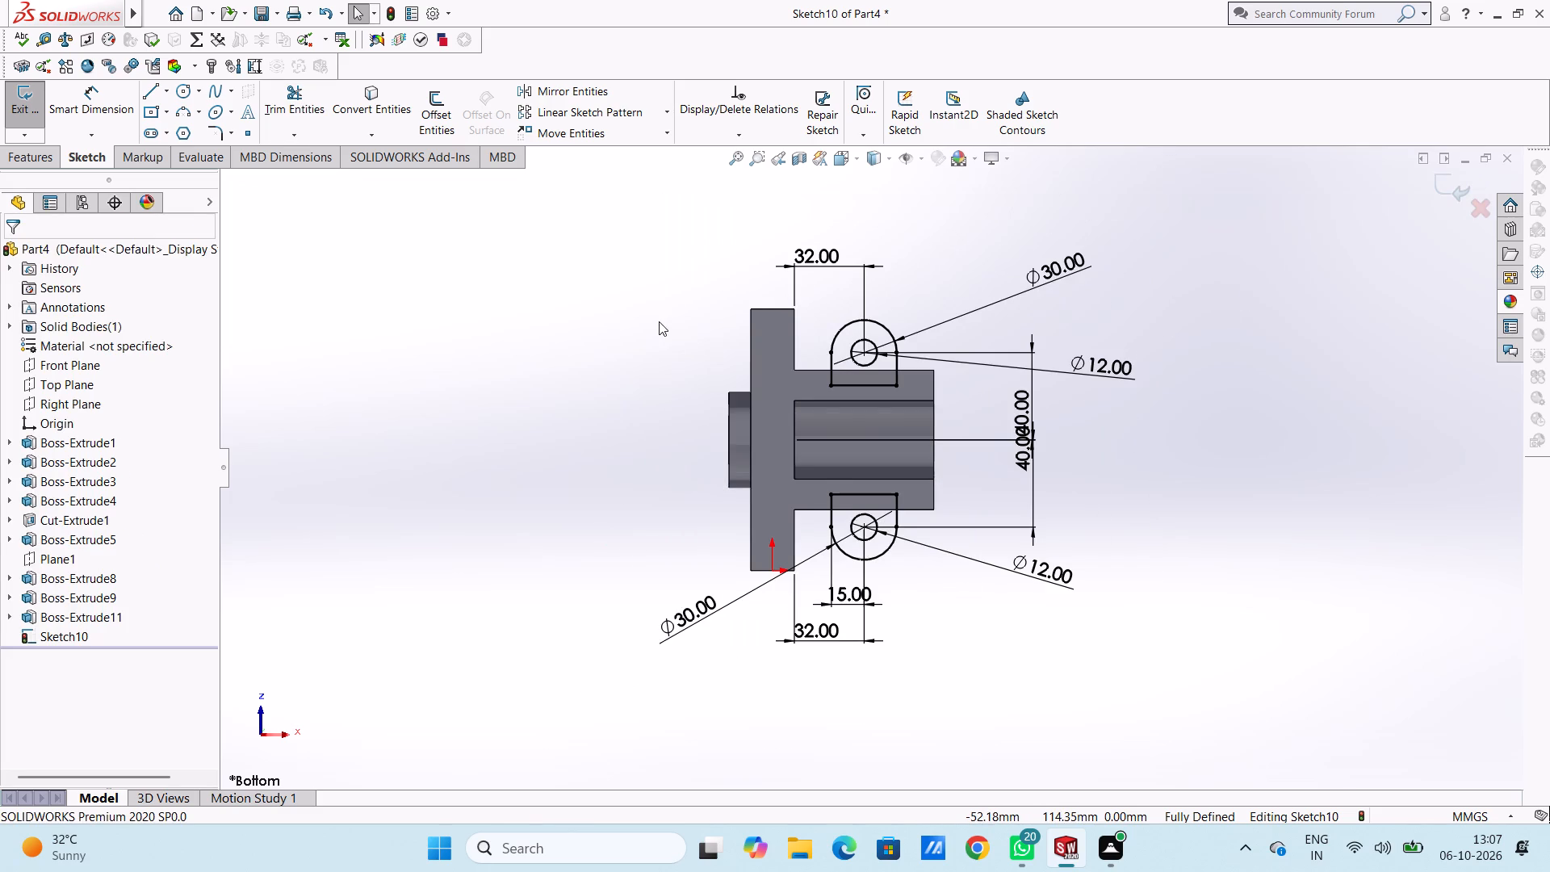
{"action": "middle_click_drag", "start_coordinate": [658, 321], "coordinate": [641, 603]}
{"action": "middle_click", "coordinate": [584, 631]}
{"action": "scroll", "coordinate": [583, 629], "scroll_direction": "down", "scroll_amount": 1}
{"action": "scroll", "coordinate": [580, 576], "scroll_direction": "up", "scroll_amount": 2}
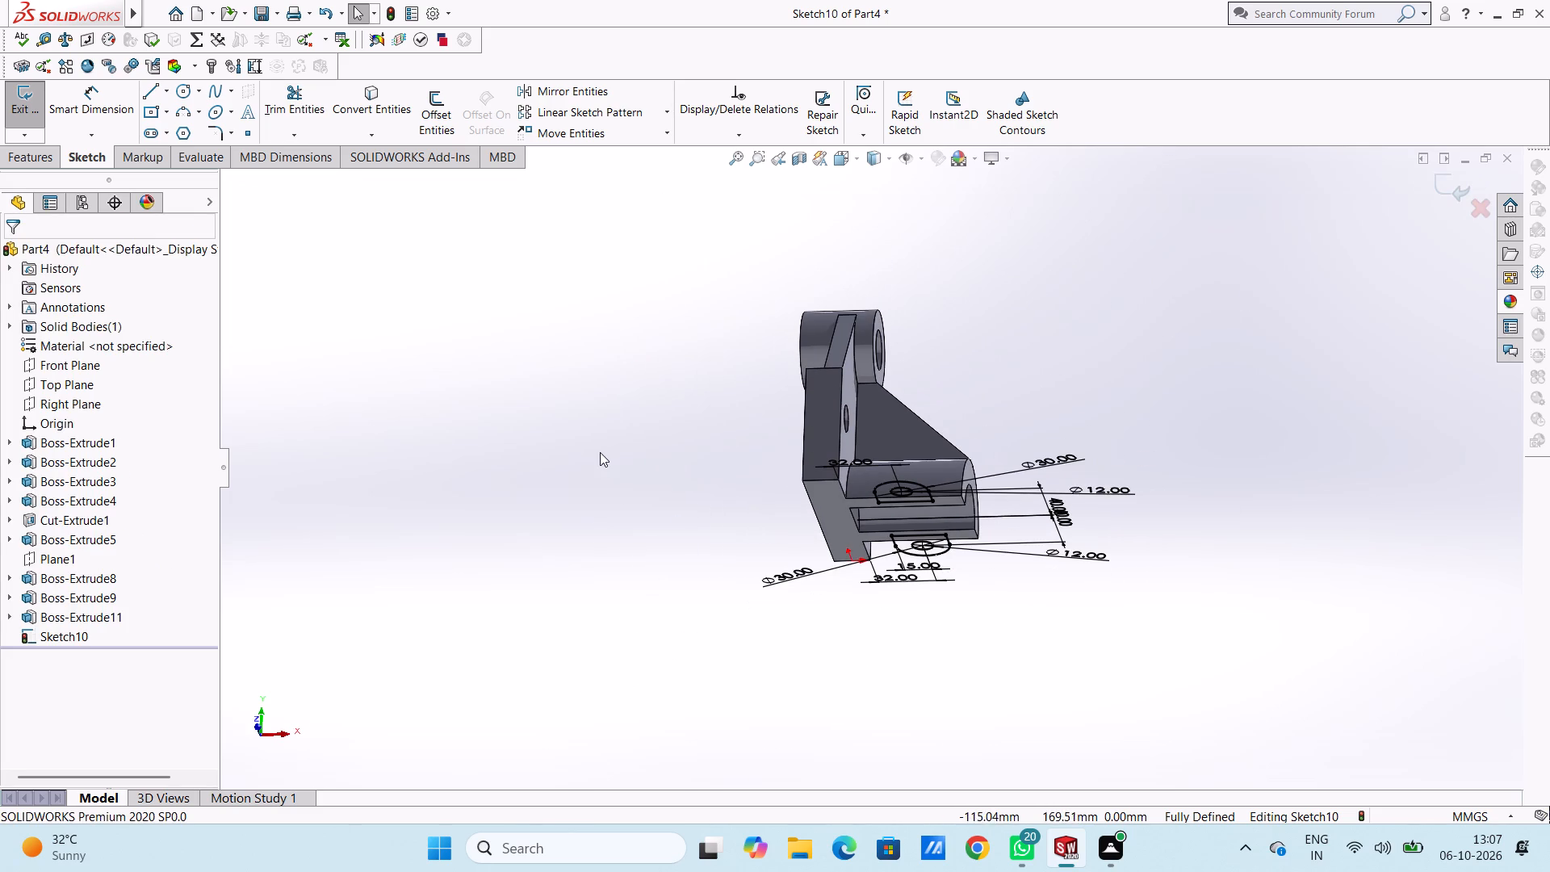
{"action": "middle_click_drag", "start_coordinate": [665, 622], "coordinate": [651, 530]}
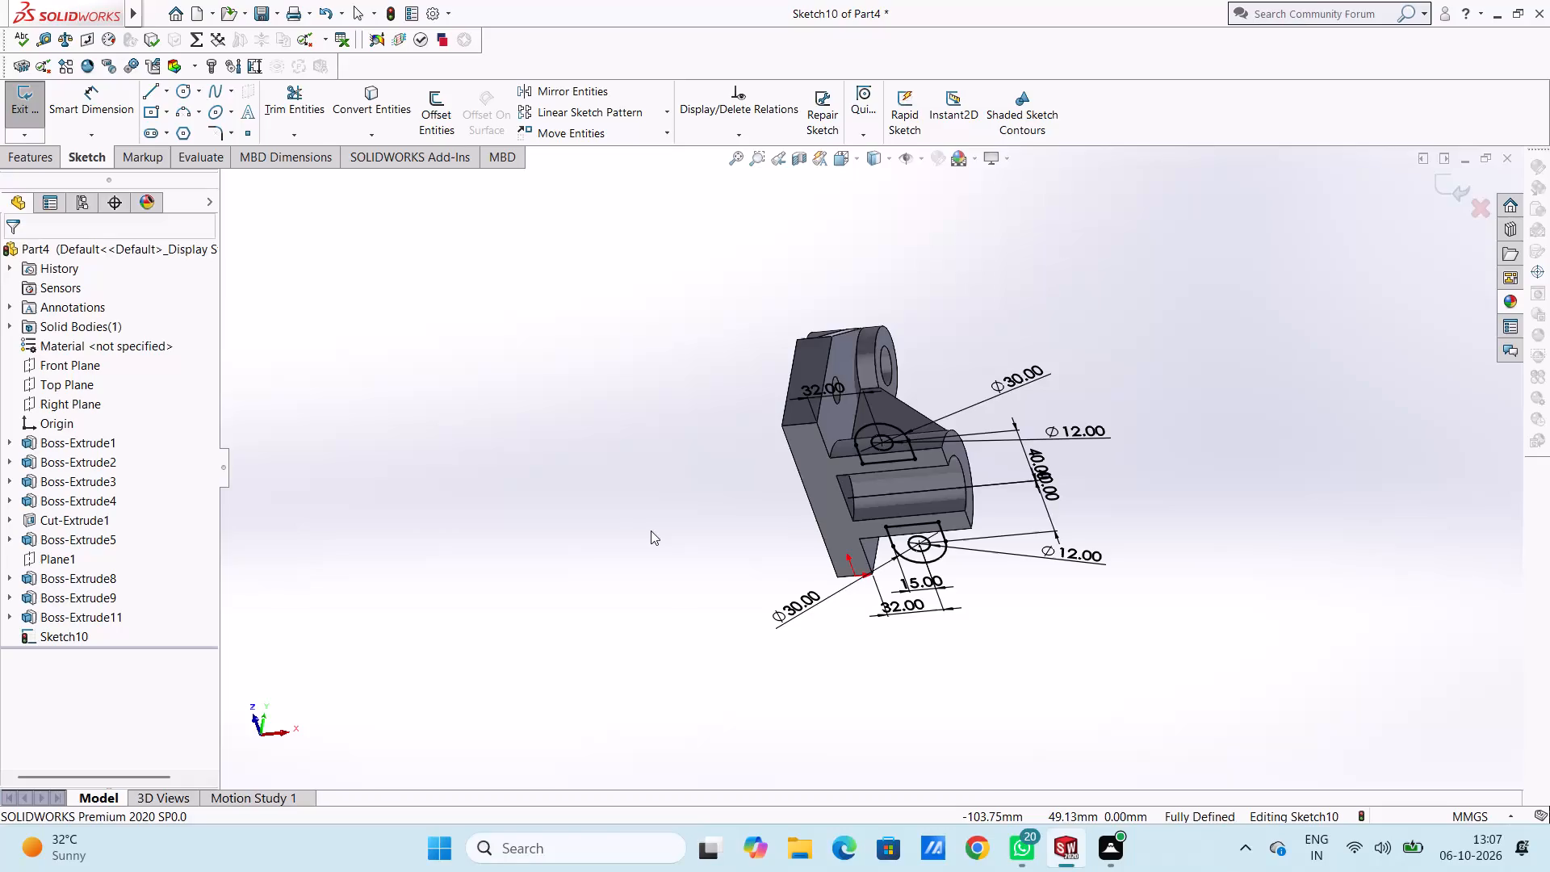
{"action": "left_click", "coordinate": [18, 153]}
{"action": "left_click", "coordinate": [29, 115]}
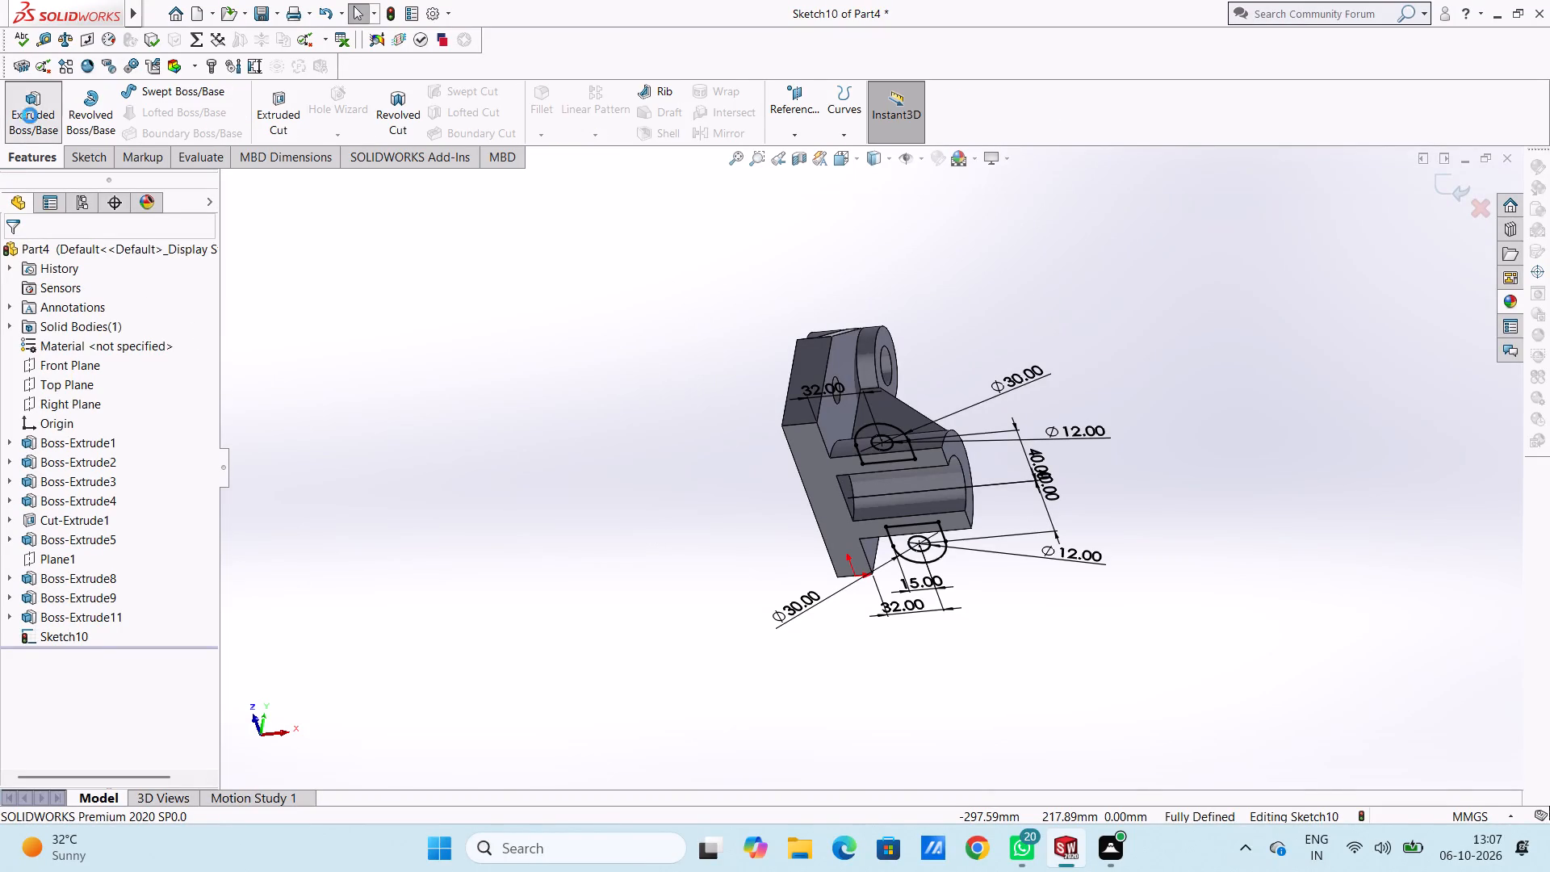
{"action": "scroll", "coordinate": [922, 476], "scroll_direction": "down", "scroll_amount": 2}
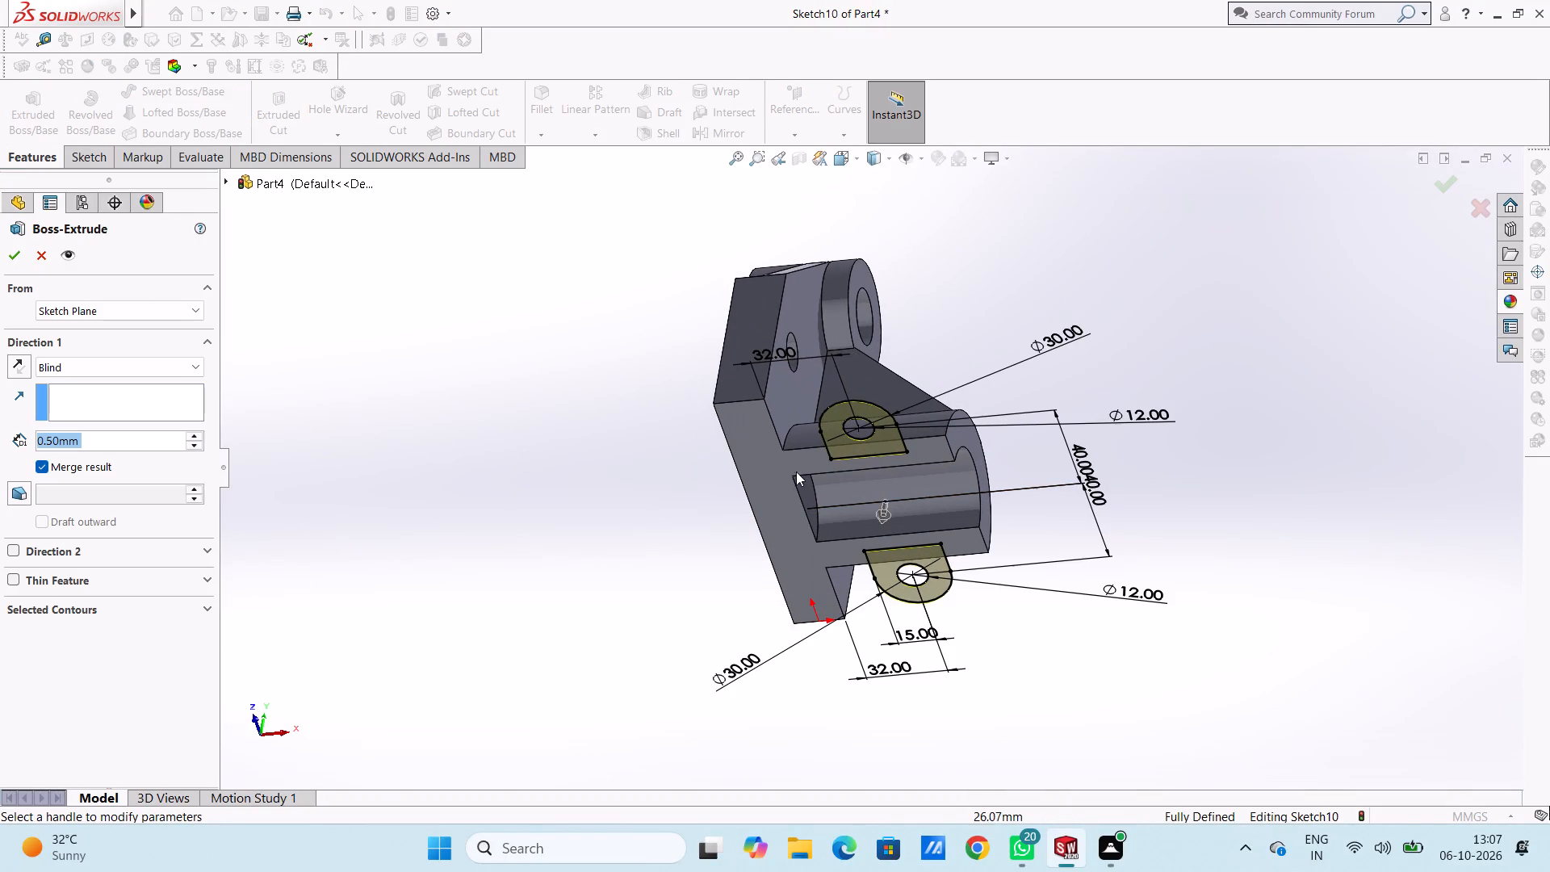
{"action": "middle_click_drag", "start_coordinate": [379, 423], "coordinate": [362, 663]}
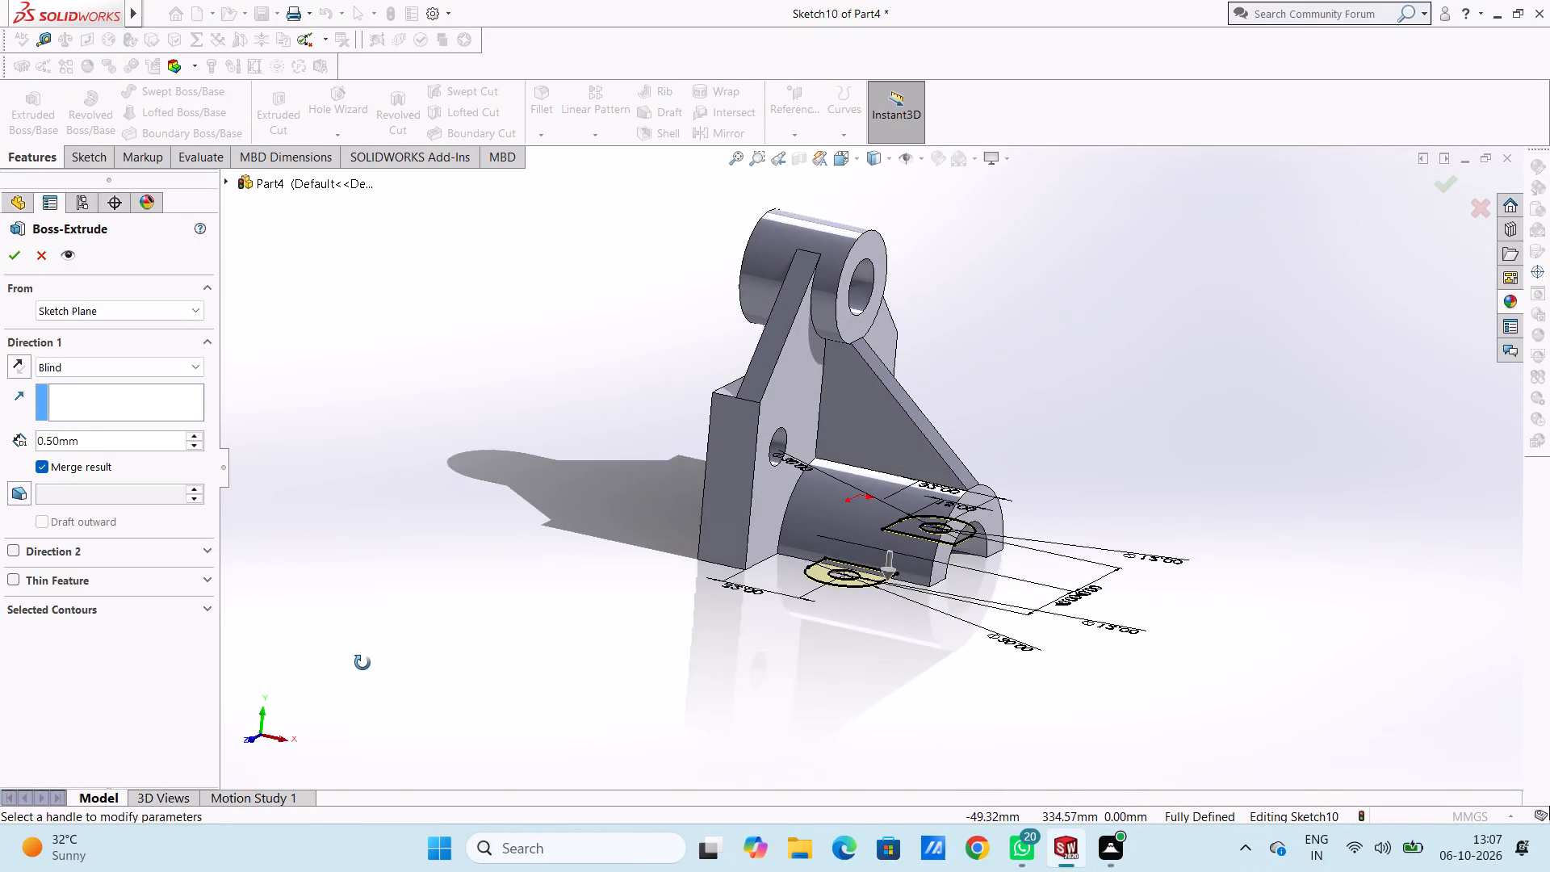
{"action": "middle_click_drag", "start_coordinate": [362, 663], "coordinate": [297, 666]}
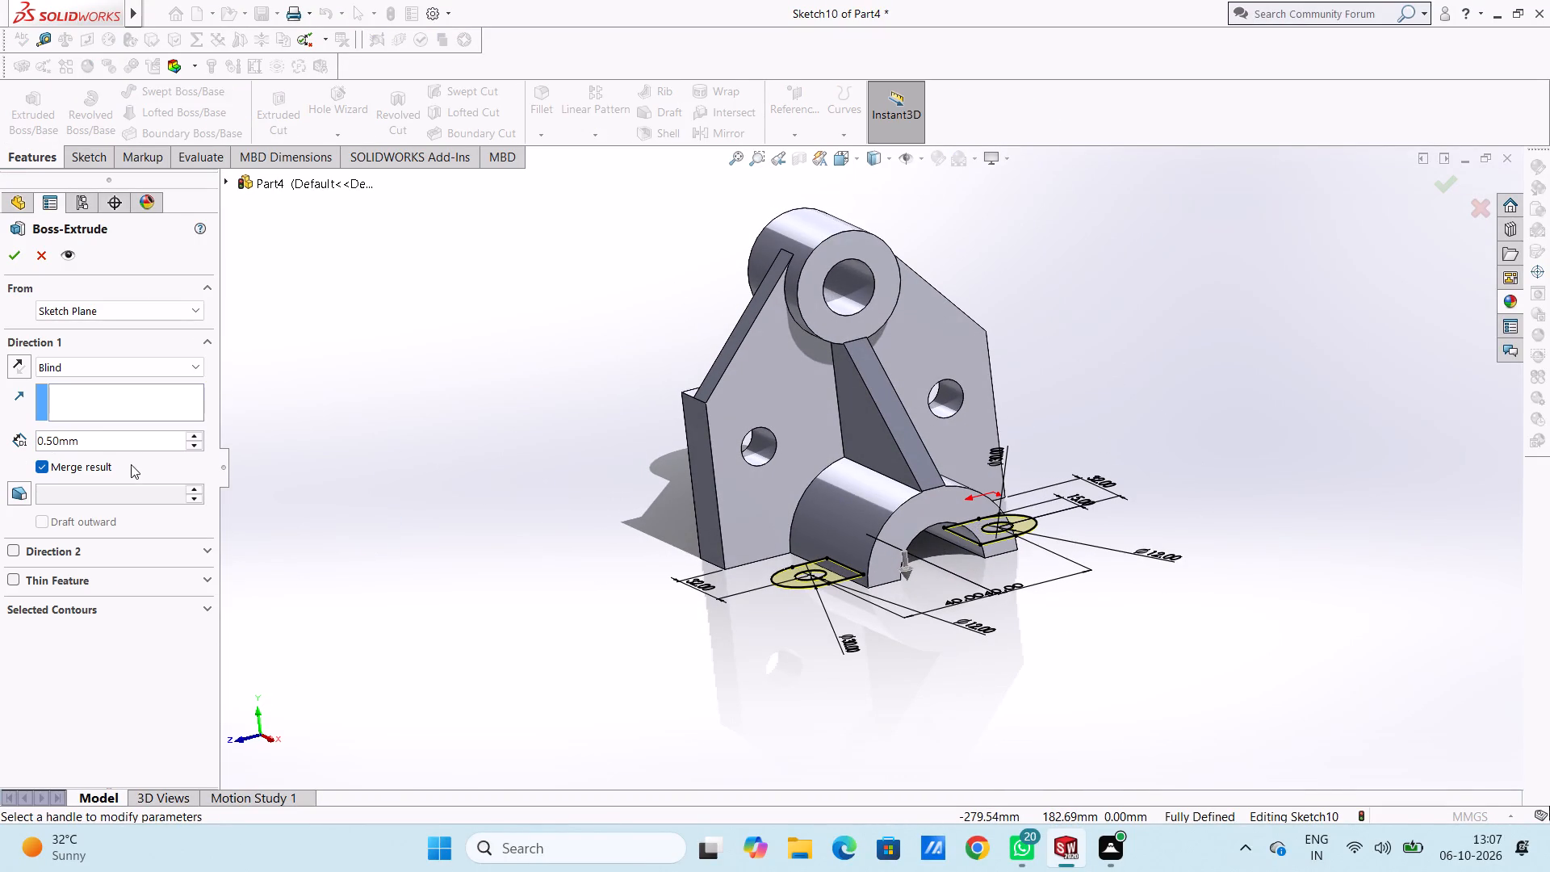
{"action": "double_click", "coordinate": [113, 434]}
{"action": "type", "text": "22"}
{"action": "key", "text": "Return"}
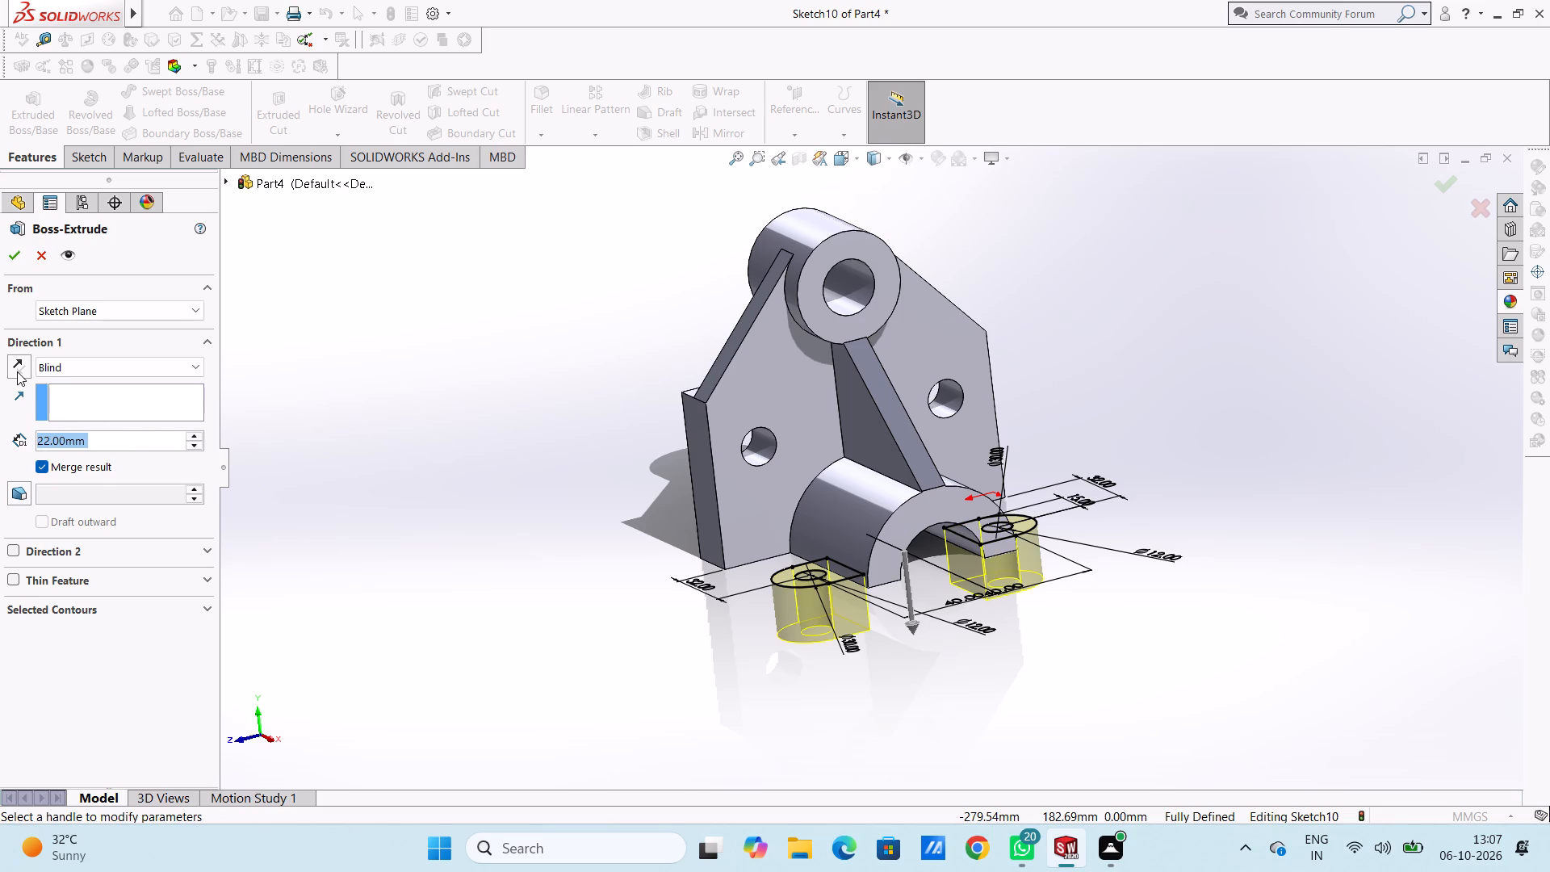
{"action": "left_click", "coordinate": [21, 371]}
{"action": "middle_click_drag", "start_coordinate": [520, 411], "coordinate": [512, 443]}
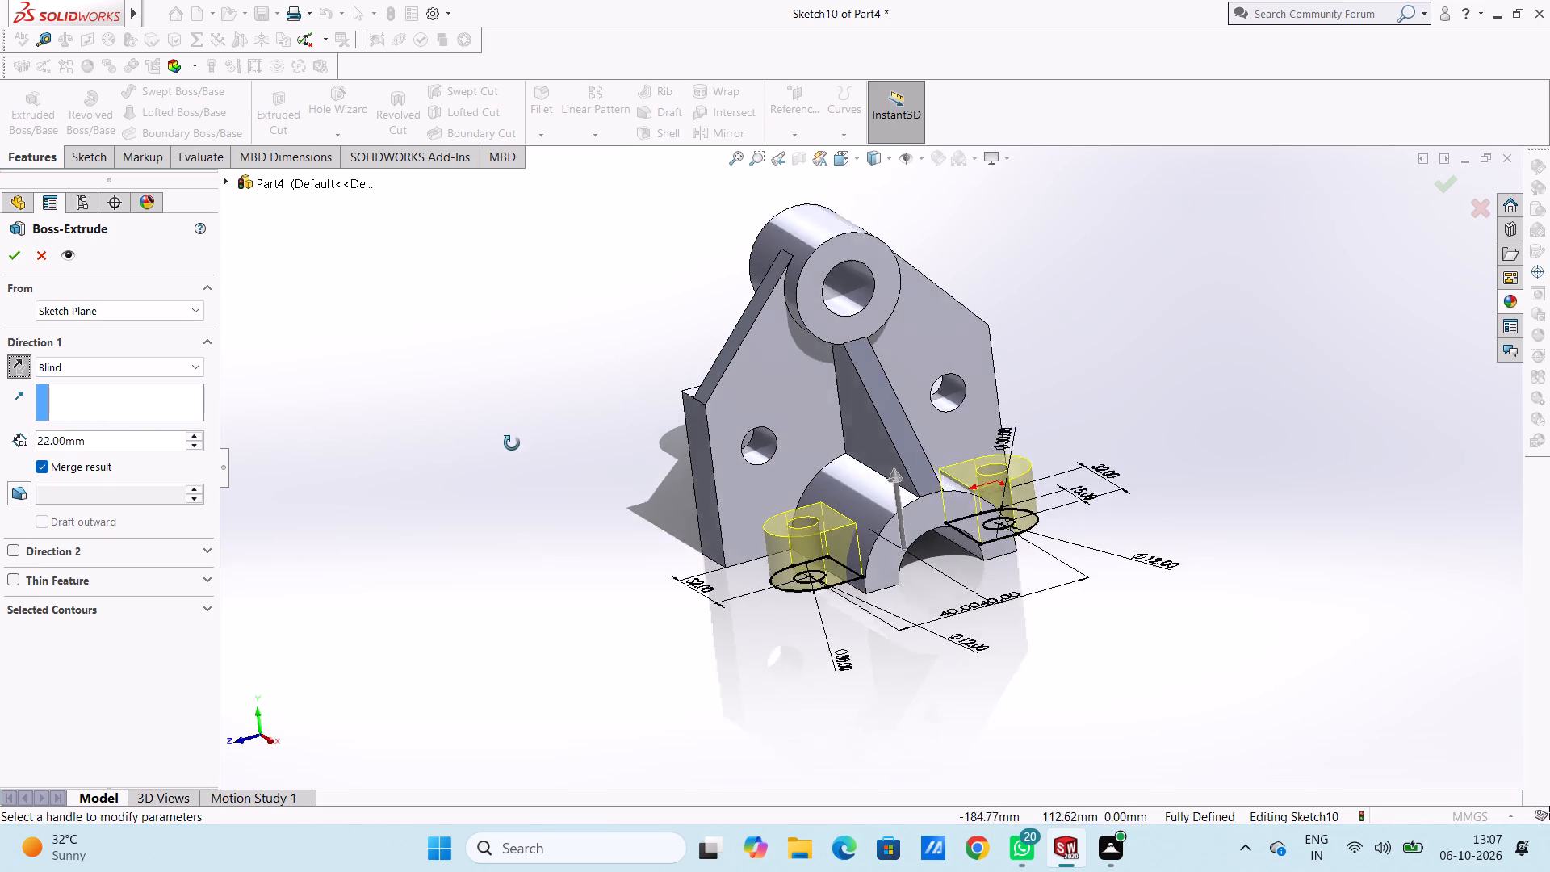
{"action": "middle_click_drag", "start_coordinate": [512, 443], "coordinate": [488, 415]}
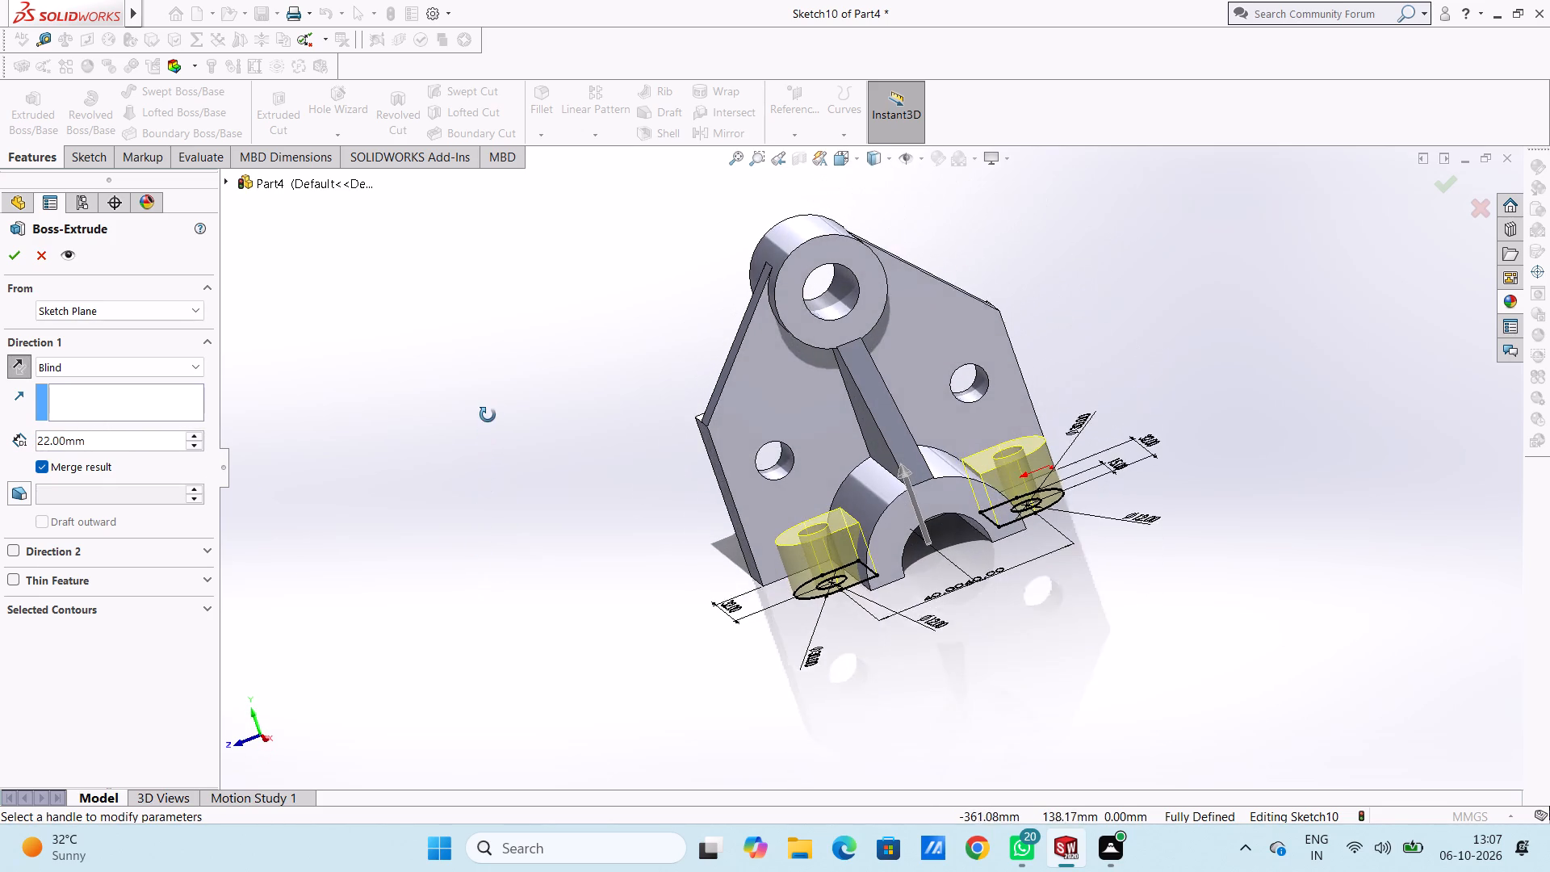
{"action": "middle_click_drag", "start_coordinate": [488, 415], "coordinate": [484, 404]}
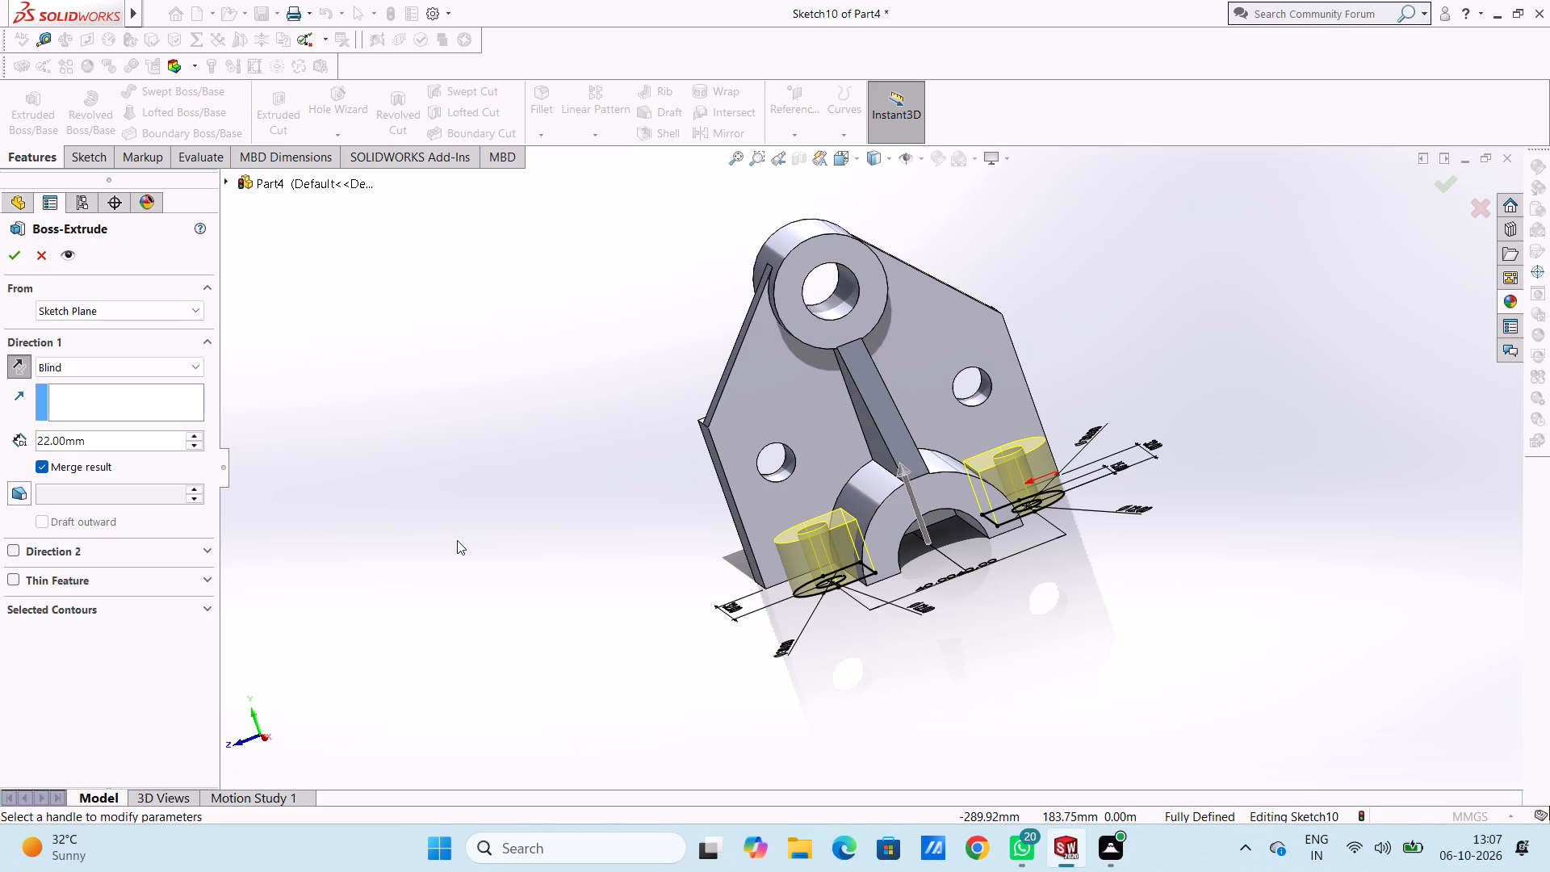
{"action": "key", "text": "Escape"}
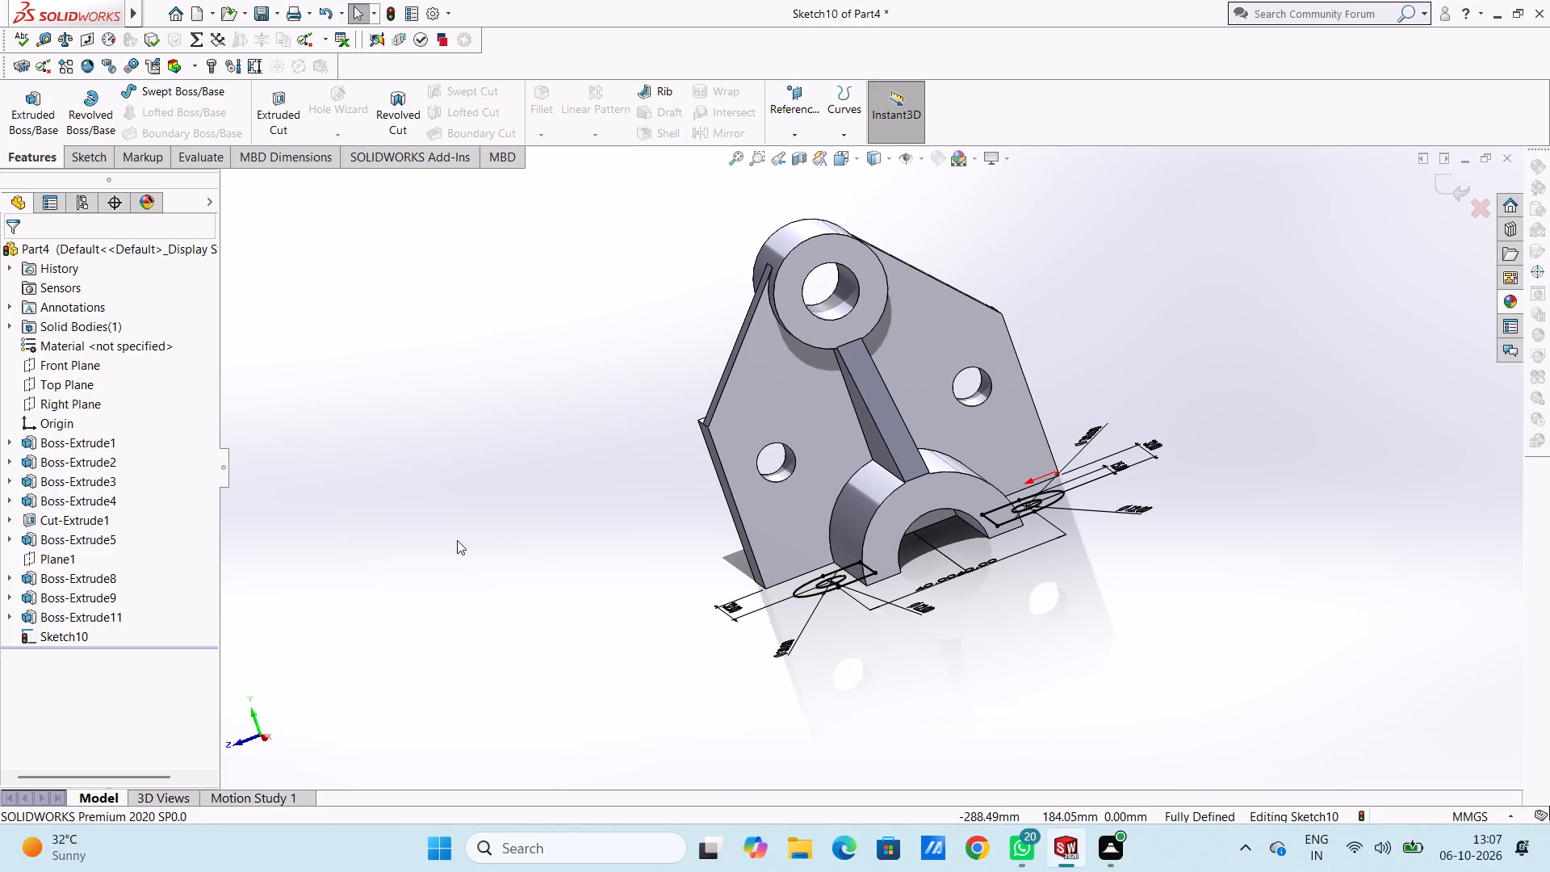
Delete the second lug profile's straight closing line inside the boss, viewing the sketch from the bottom.
{"action": "key", "text": "ctrl+6"}
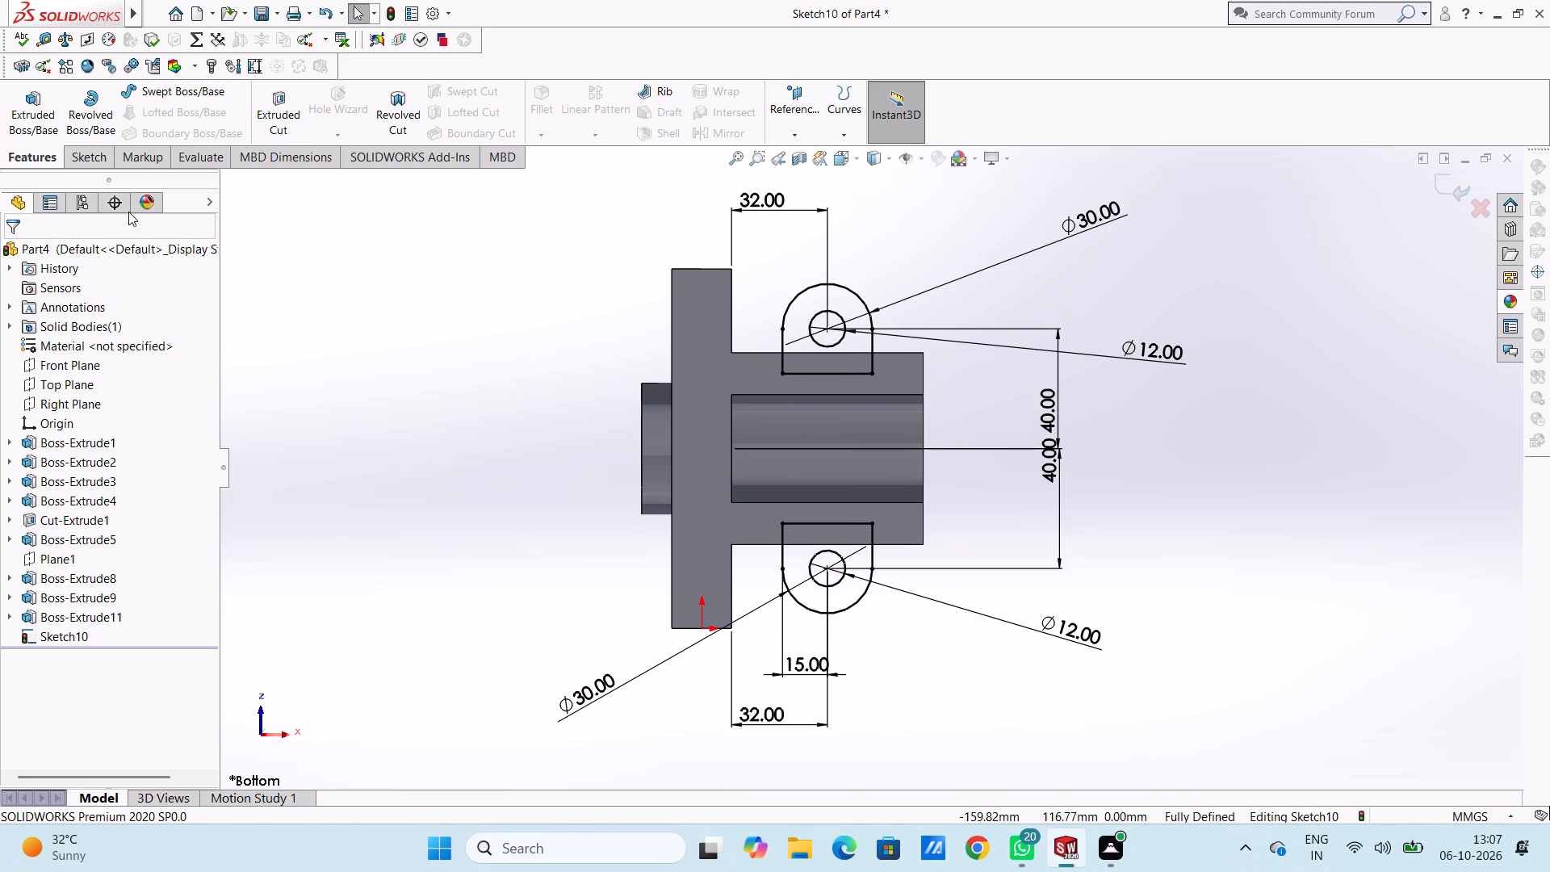
{"action": "left_click", "coordinate": [821, 522]}
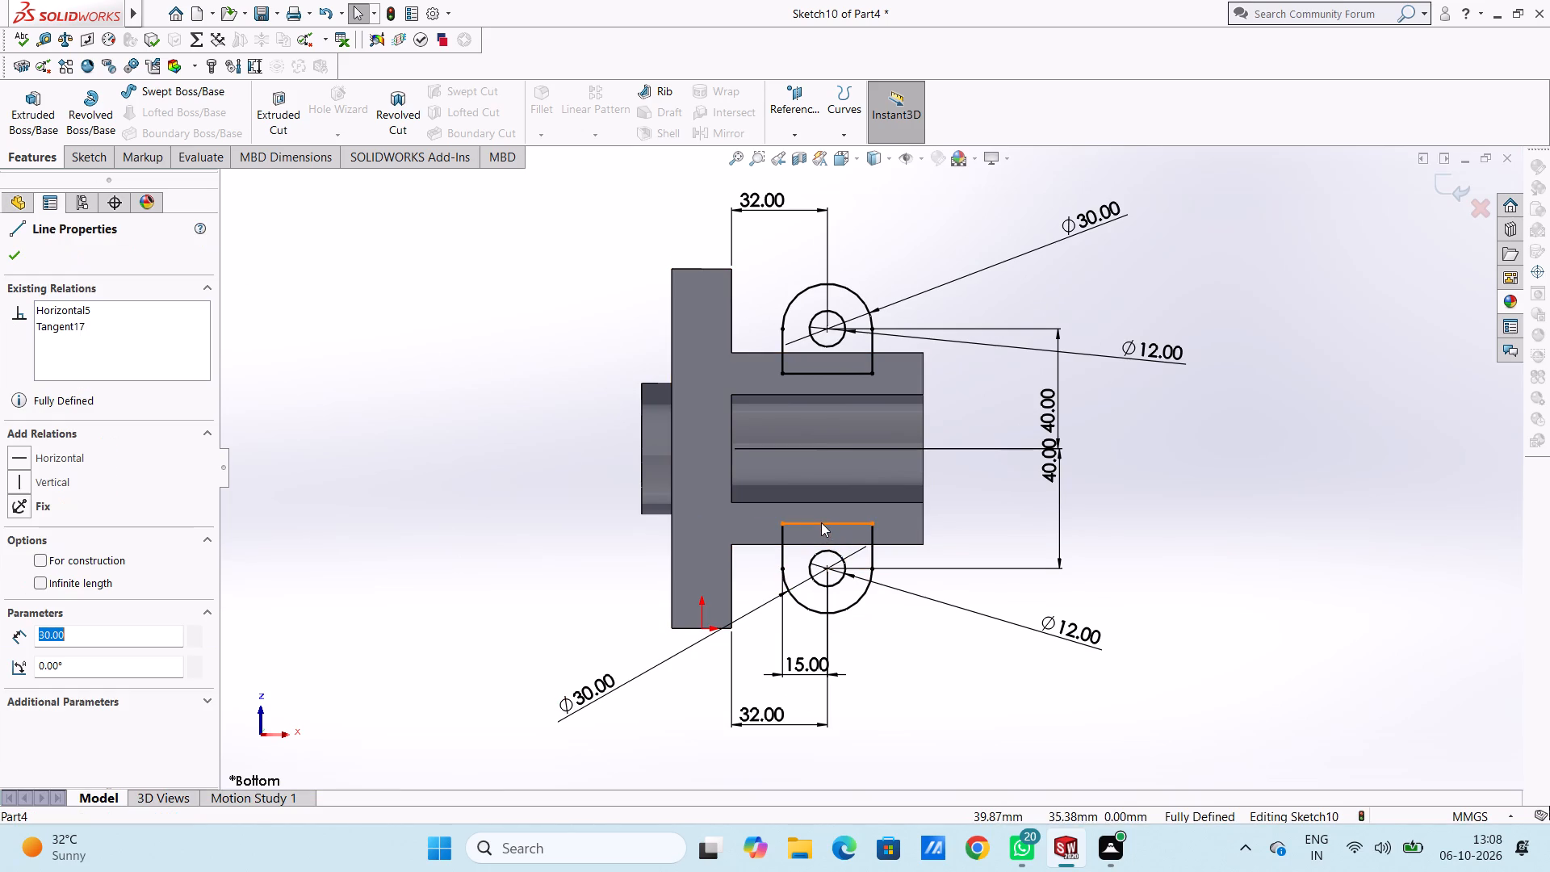
{"action": "key", "text": "Delete"}
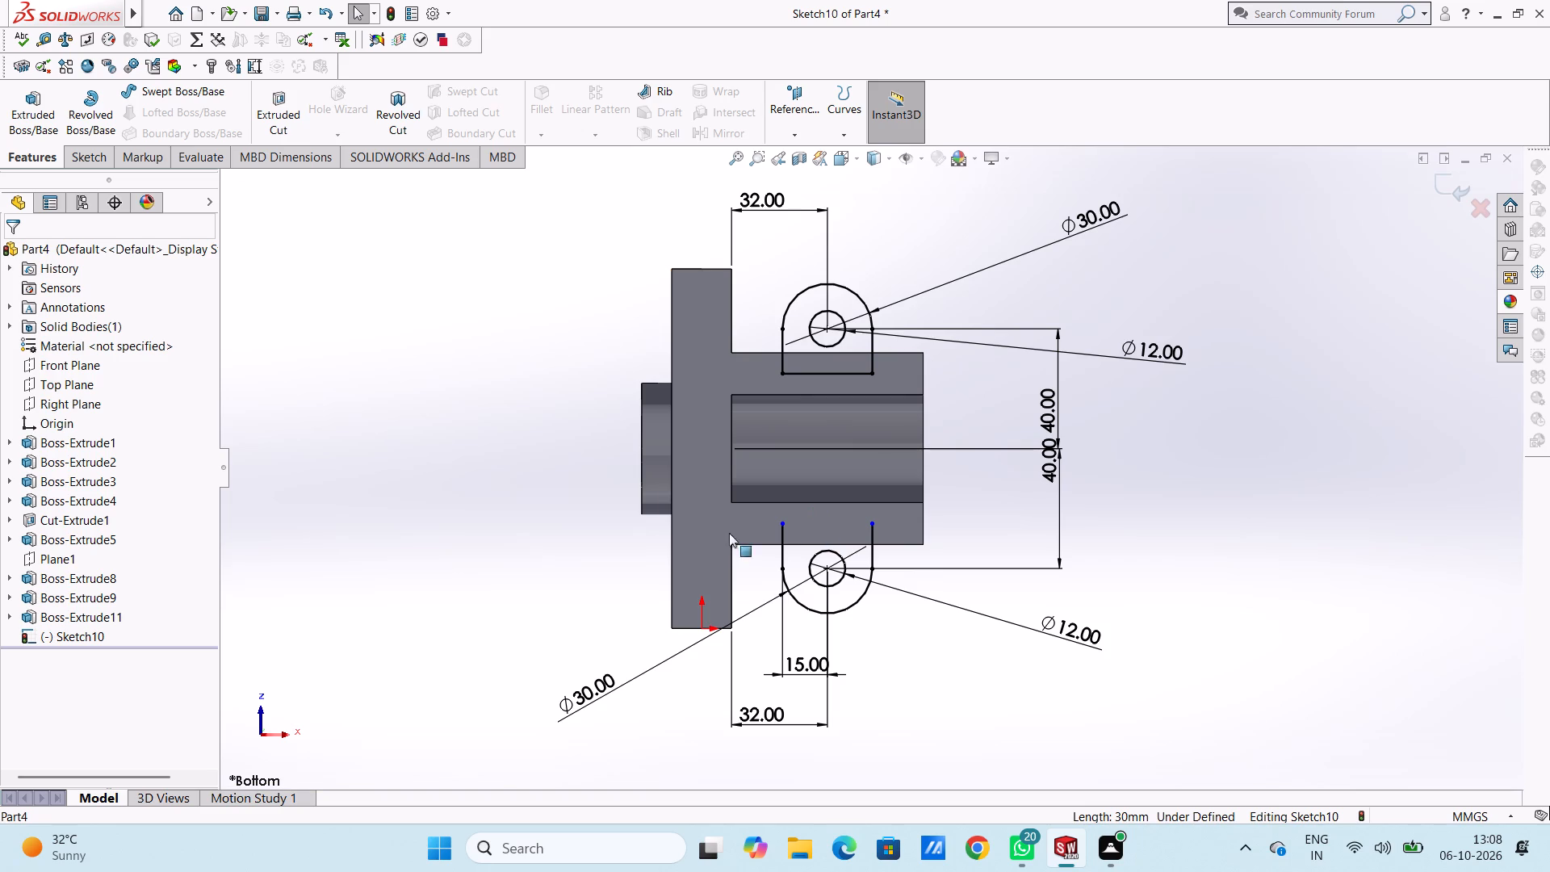
Dimension the second lug's side line nearer the plate and set its length to 18 mm.
{"action": "left_click", "coordinate": [92, 161]}
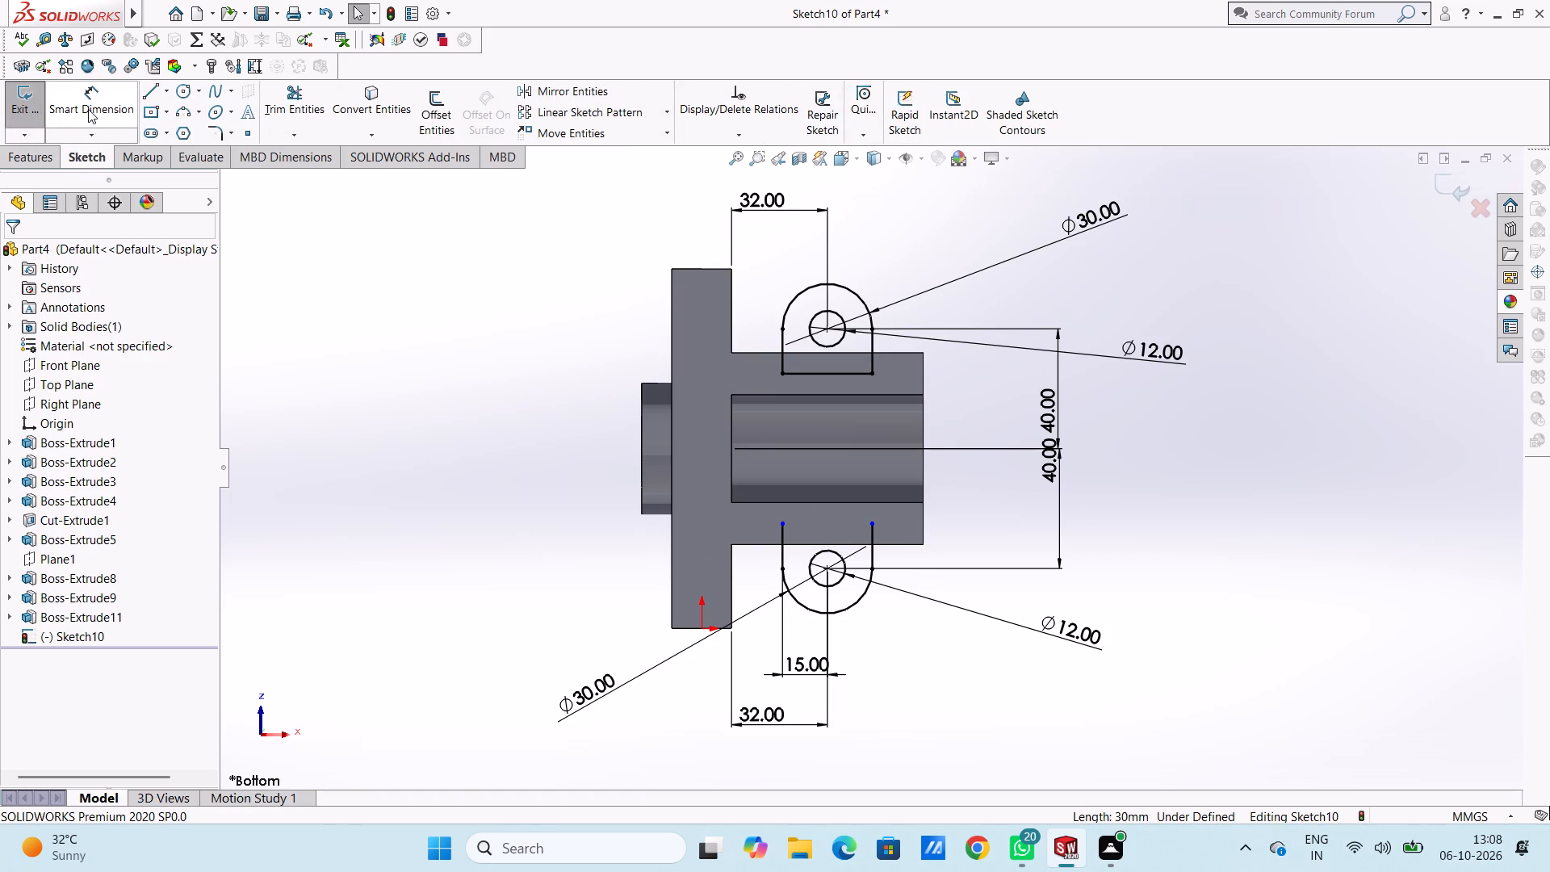
{"action": "left_click", "coordinate": [90, 101]}
{"action": "left_click", "coordinate": [783, 535]}
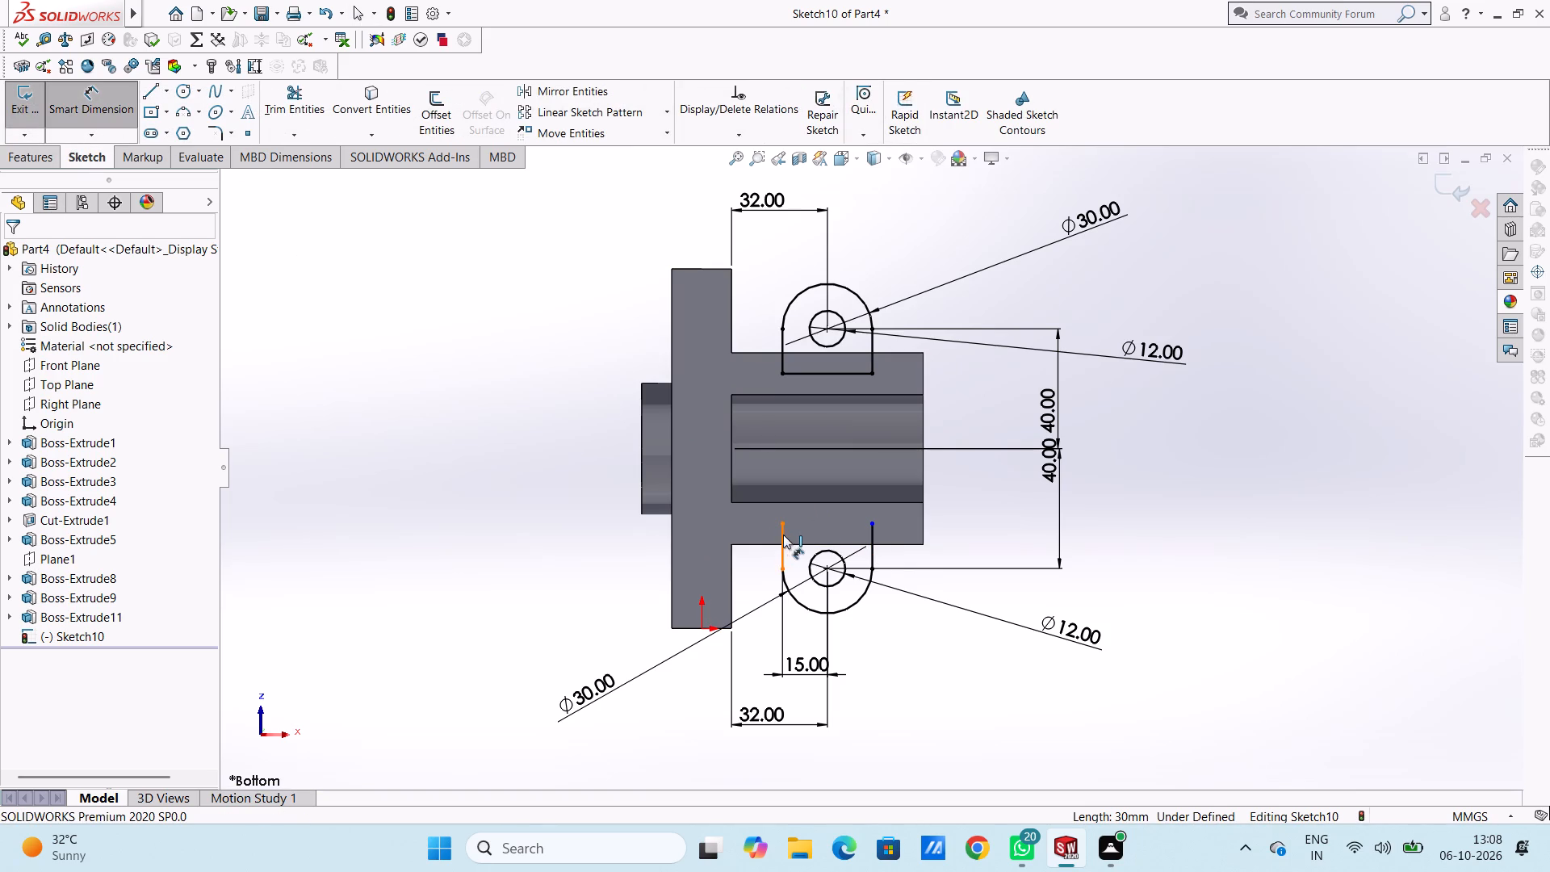
{"action": "left_click", "coordinate": [566, 537]}
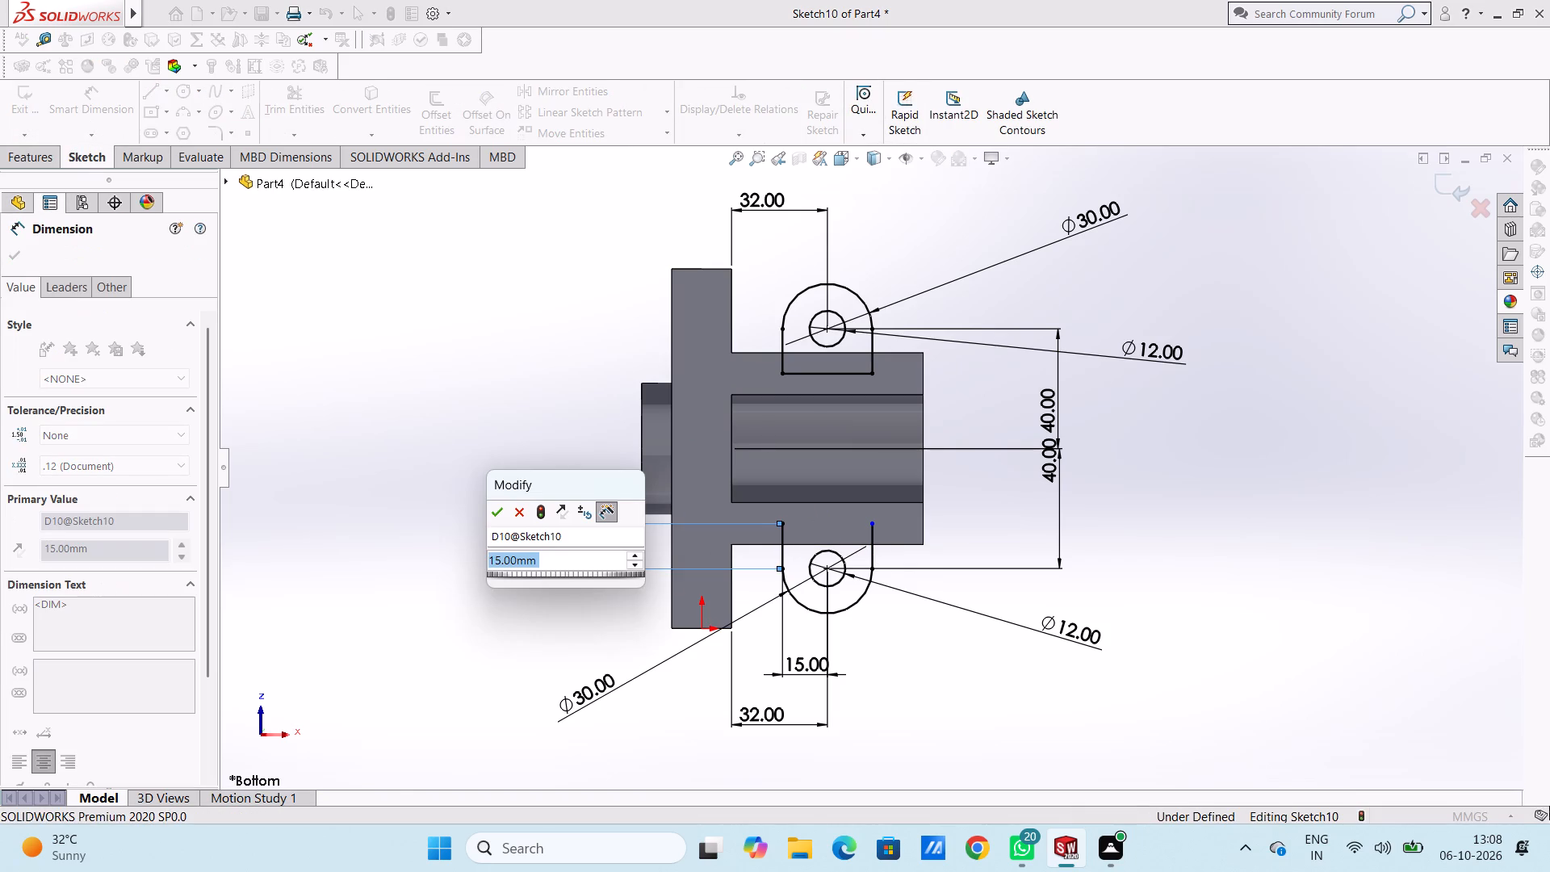
{"action": "key", "text": "1"}
{"action": "key", "text": "8"}
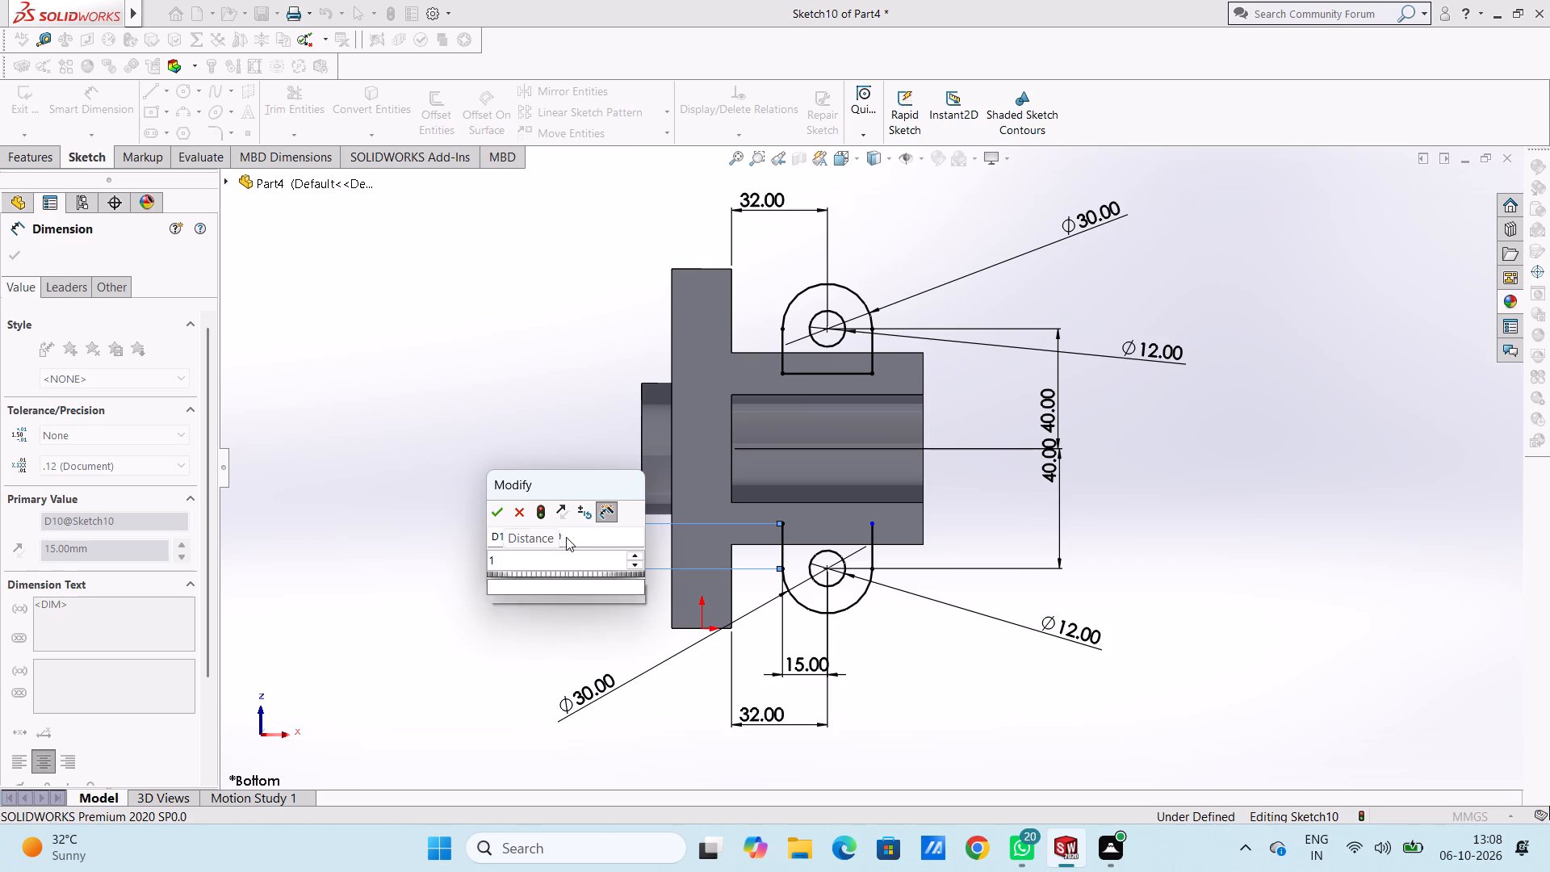
{"action": "key", "text": "Return"}
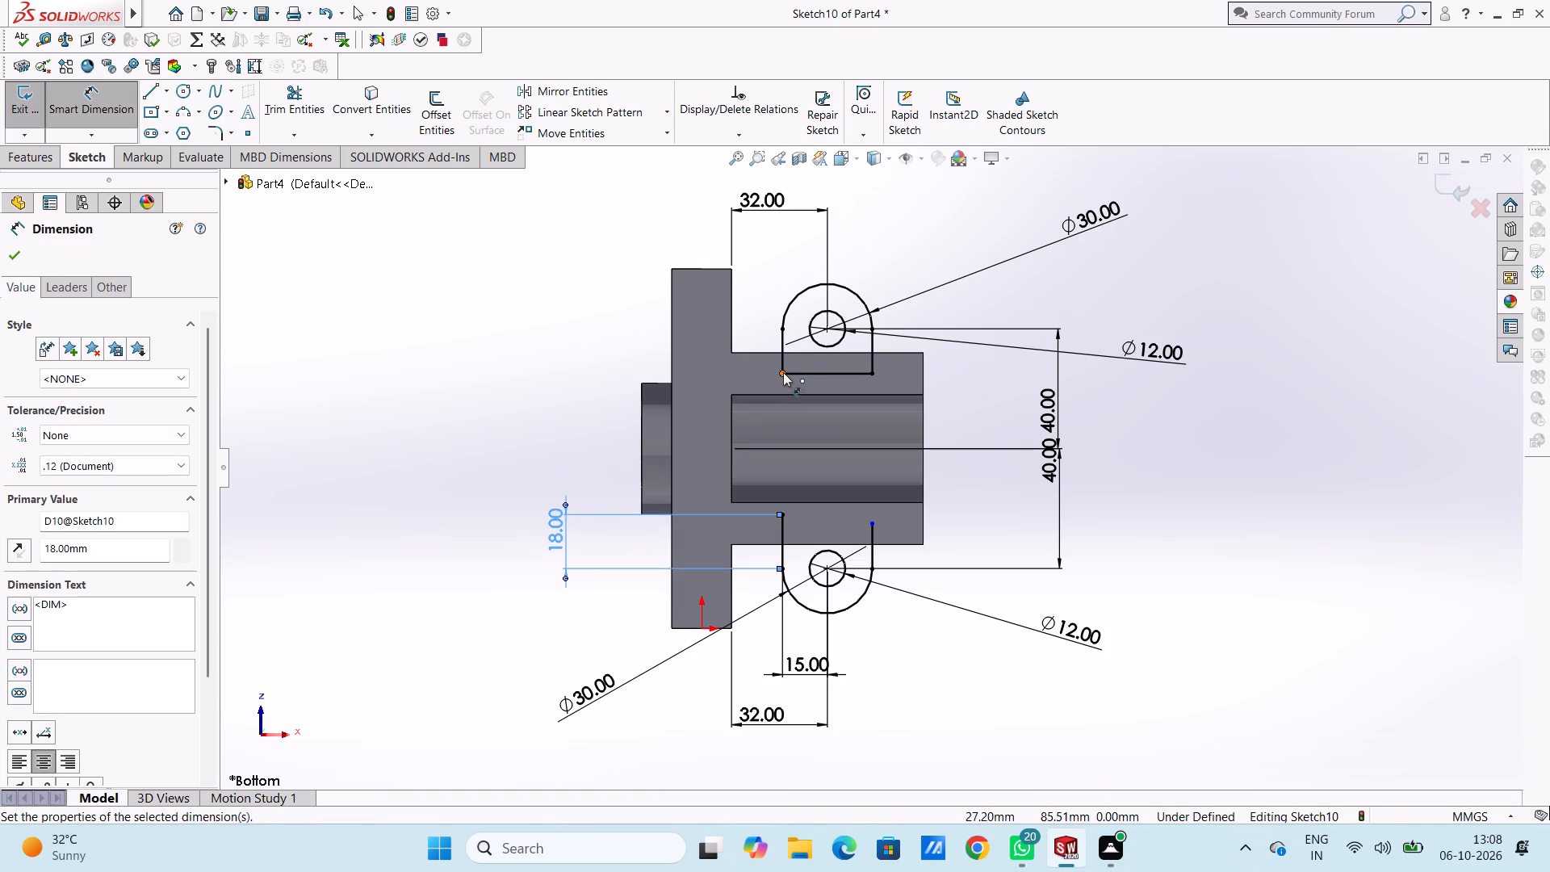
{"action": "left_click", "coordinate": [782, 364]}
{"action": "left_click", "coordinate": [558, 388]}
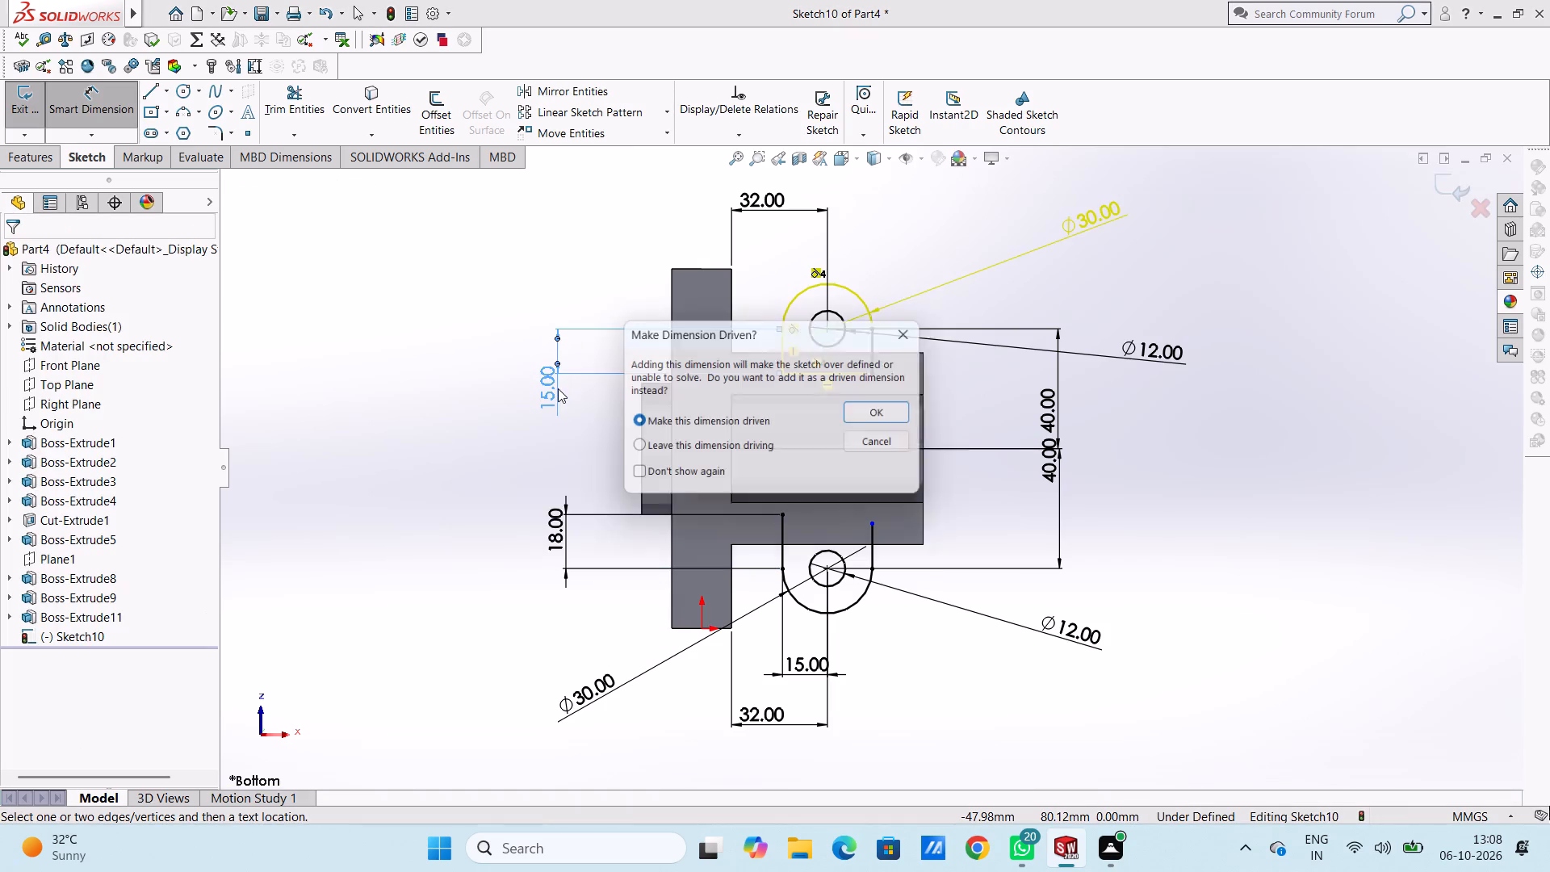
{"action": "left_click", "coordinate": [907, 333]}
Delete the first lug profile's straight closing line inside the boss.
{"action": "left_click", "coordinate": [842, 374]}
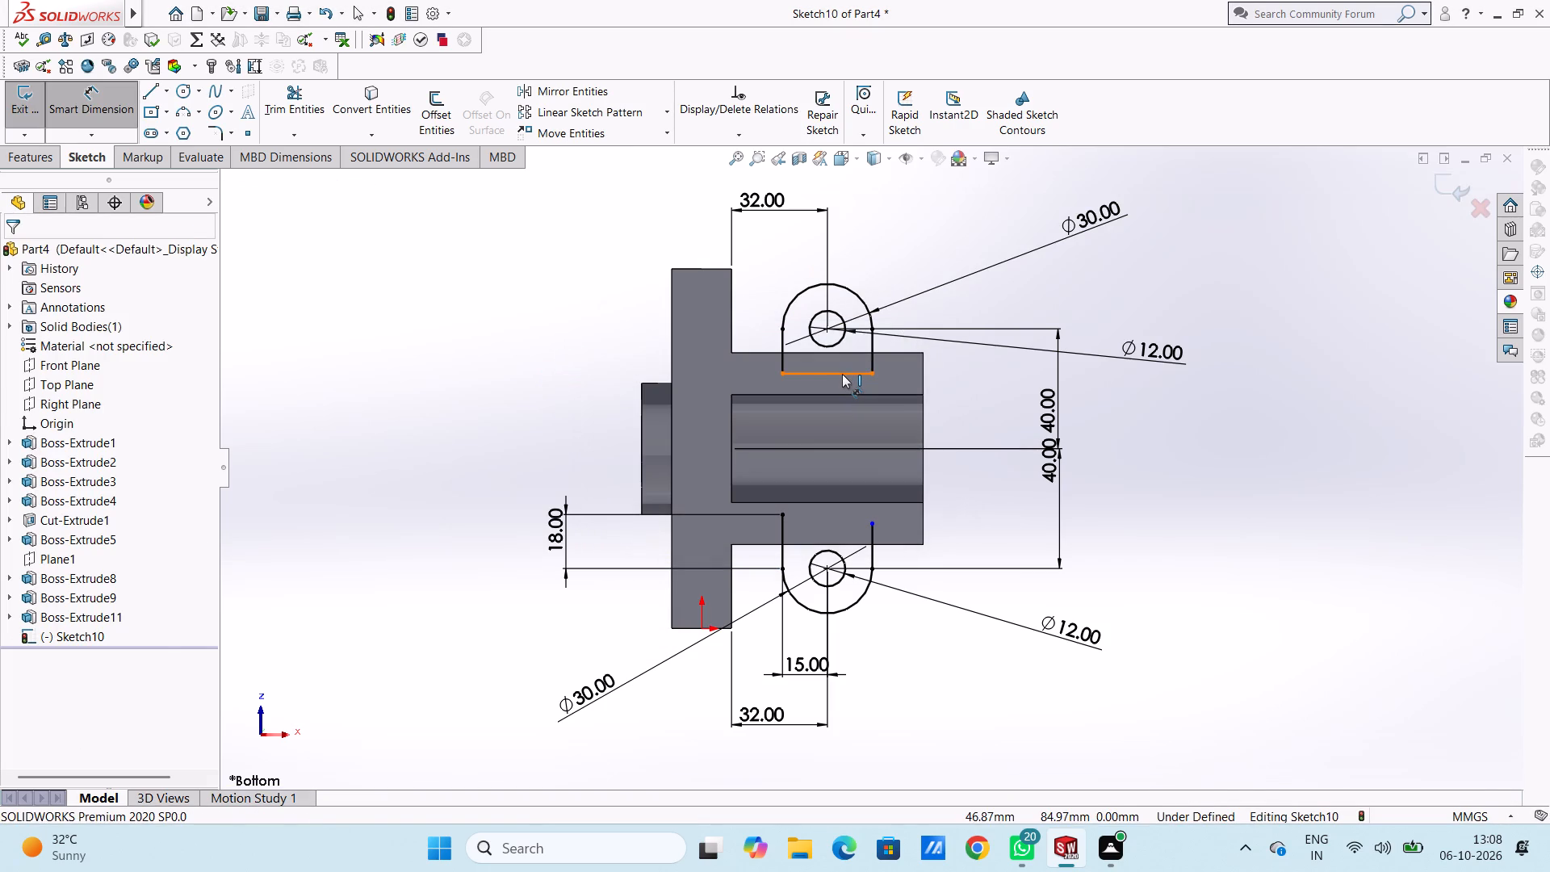
{"action": "key", "text": "Delete"}
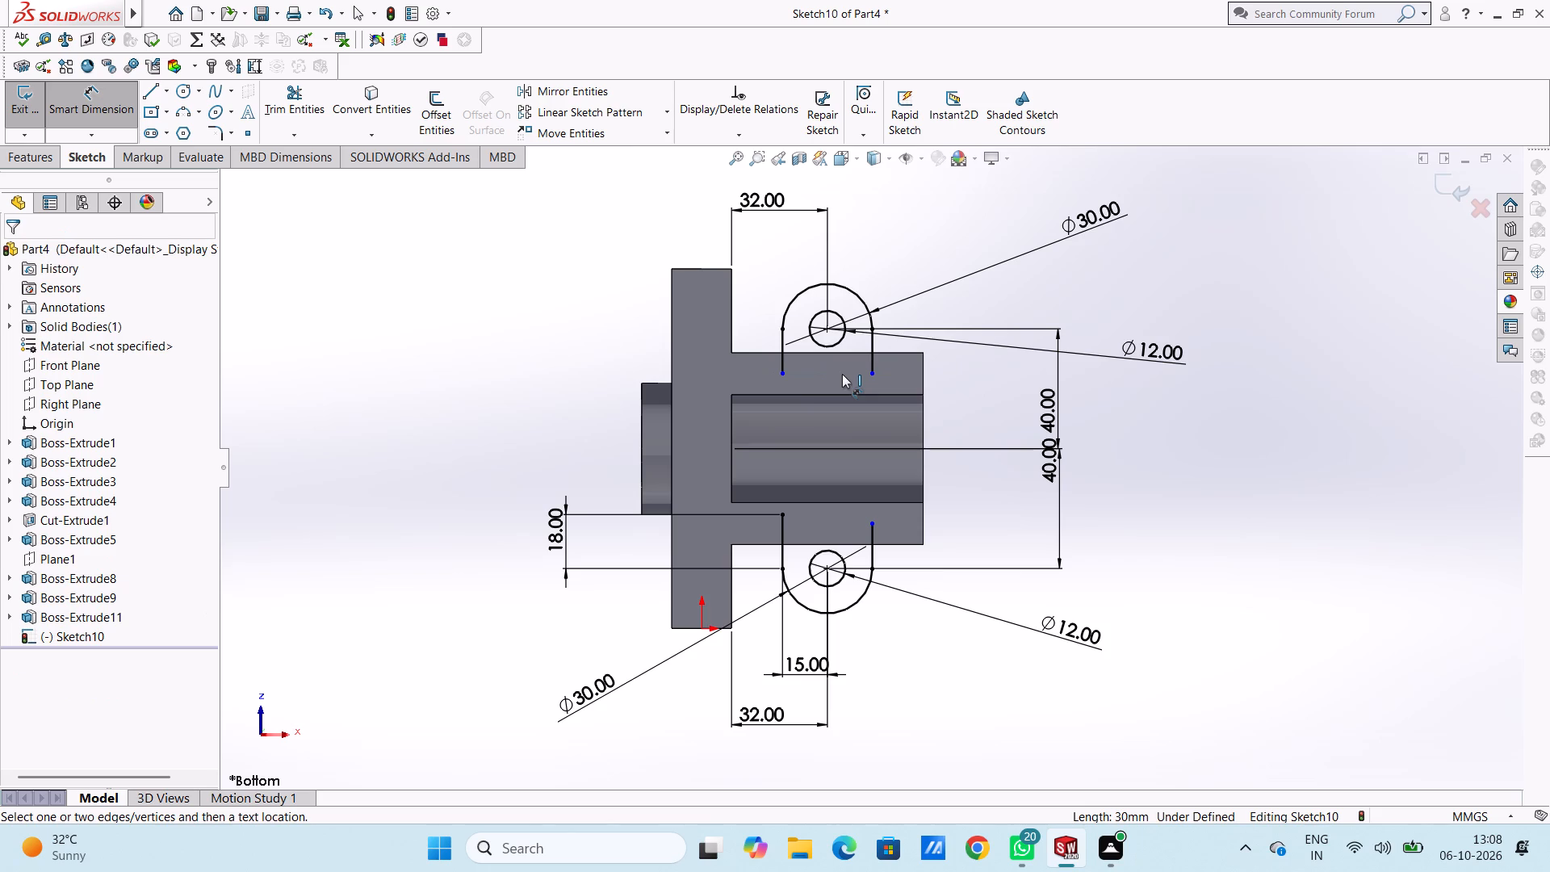
Close the second lug profile with a 30 mm horizontal line and a 3 mm vertical line joining the shorter side line.
{"action": "left_click", "coordinate": [150, 94]}
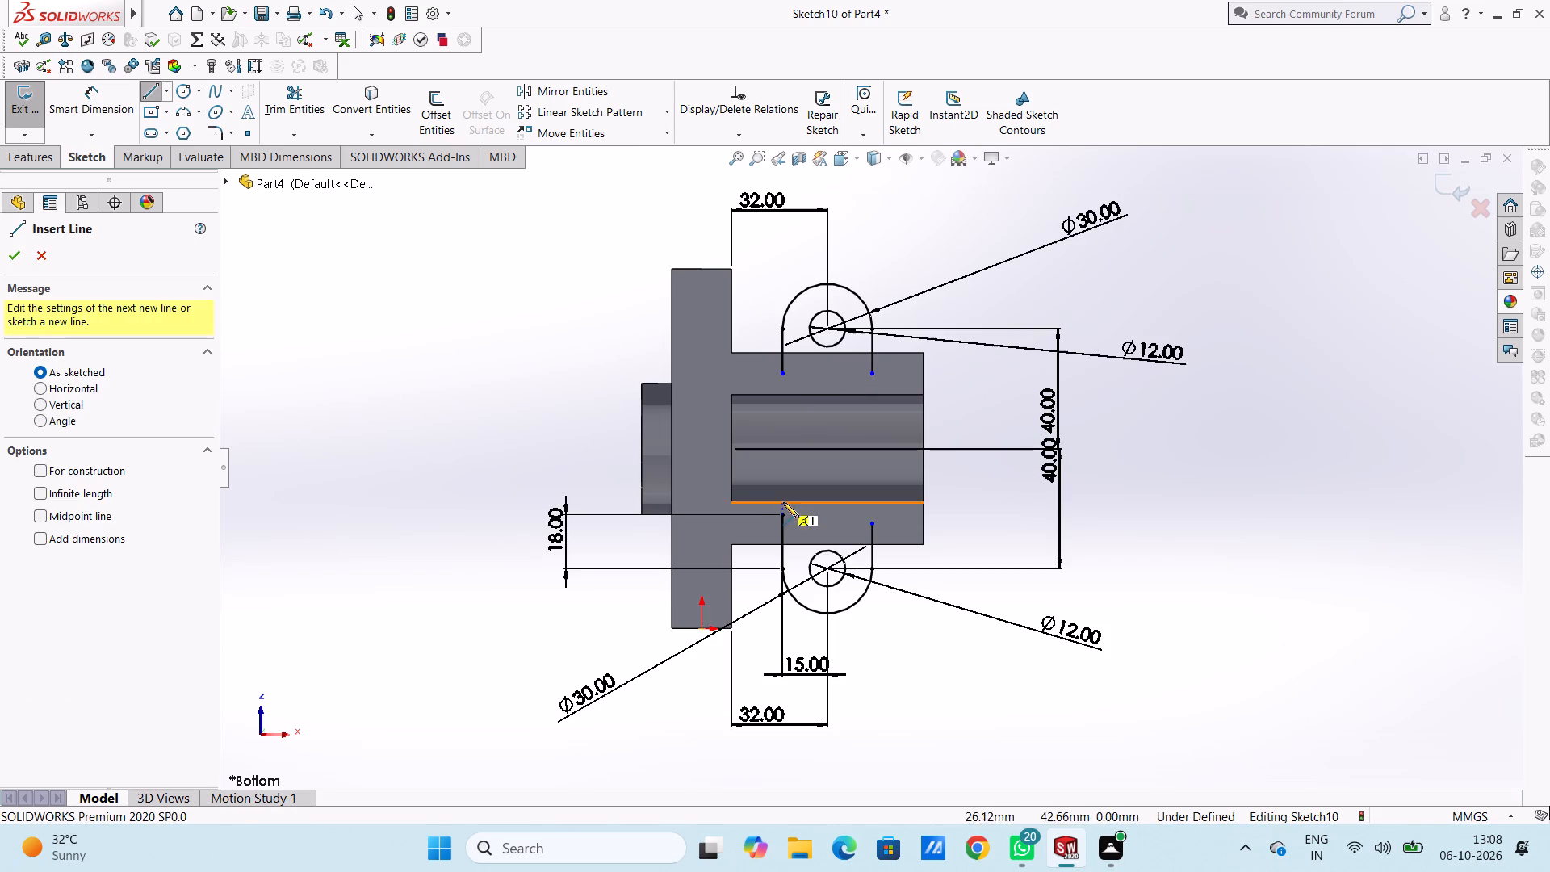
{"action": "left_click", "coordinate": [784, 518]}
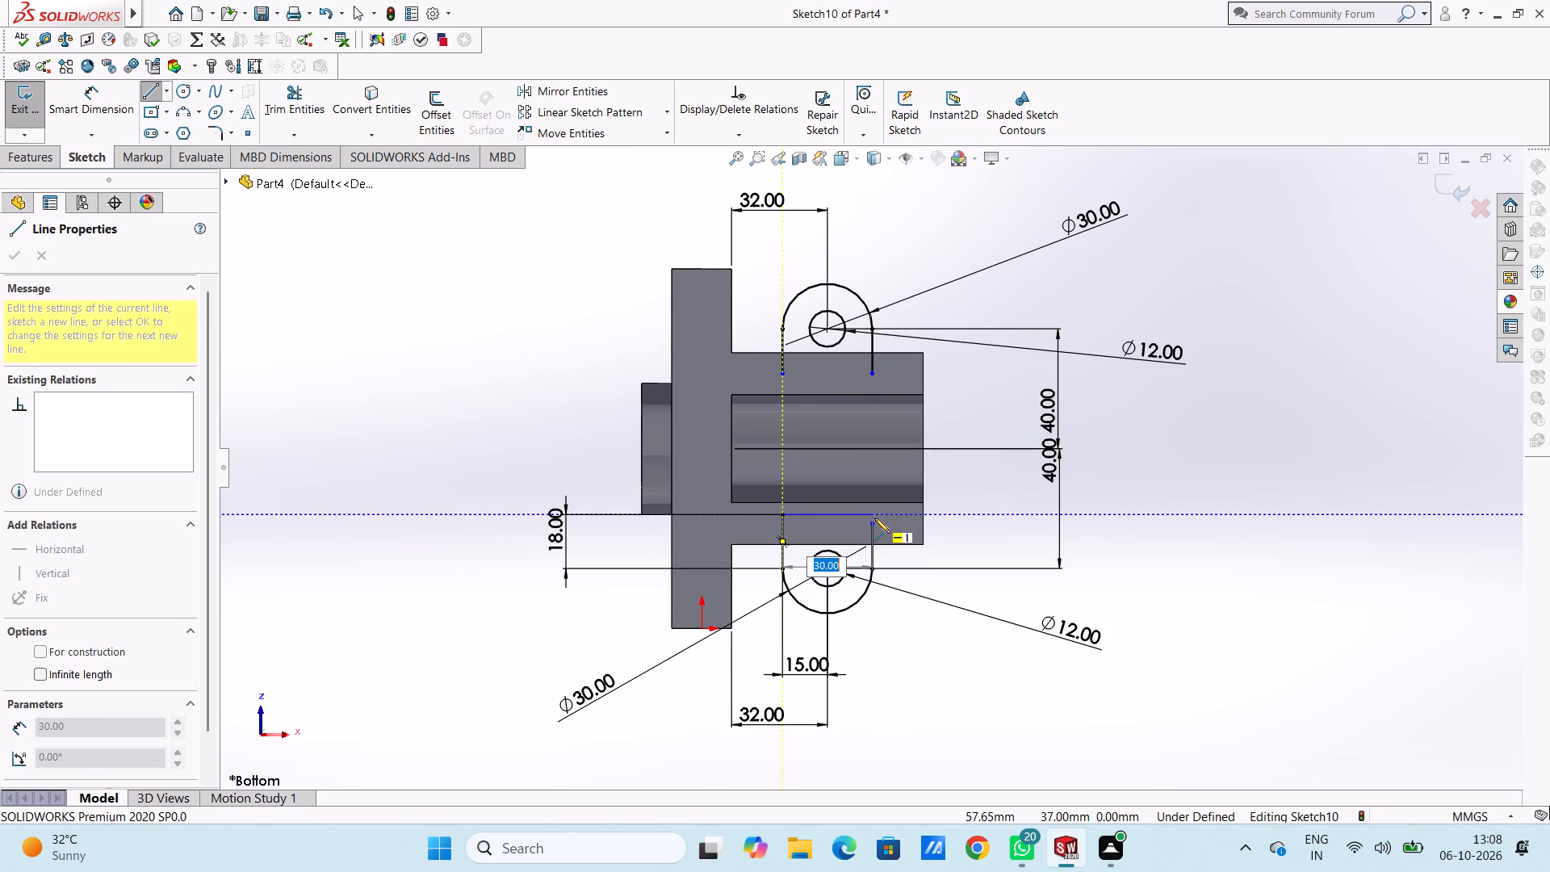
{"action": "left_click", "coordinate": [874, 518]}
{"action": "left_click", "coordinate": [873, 525]}
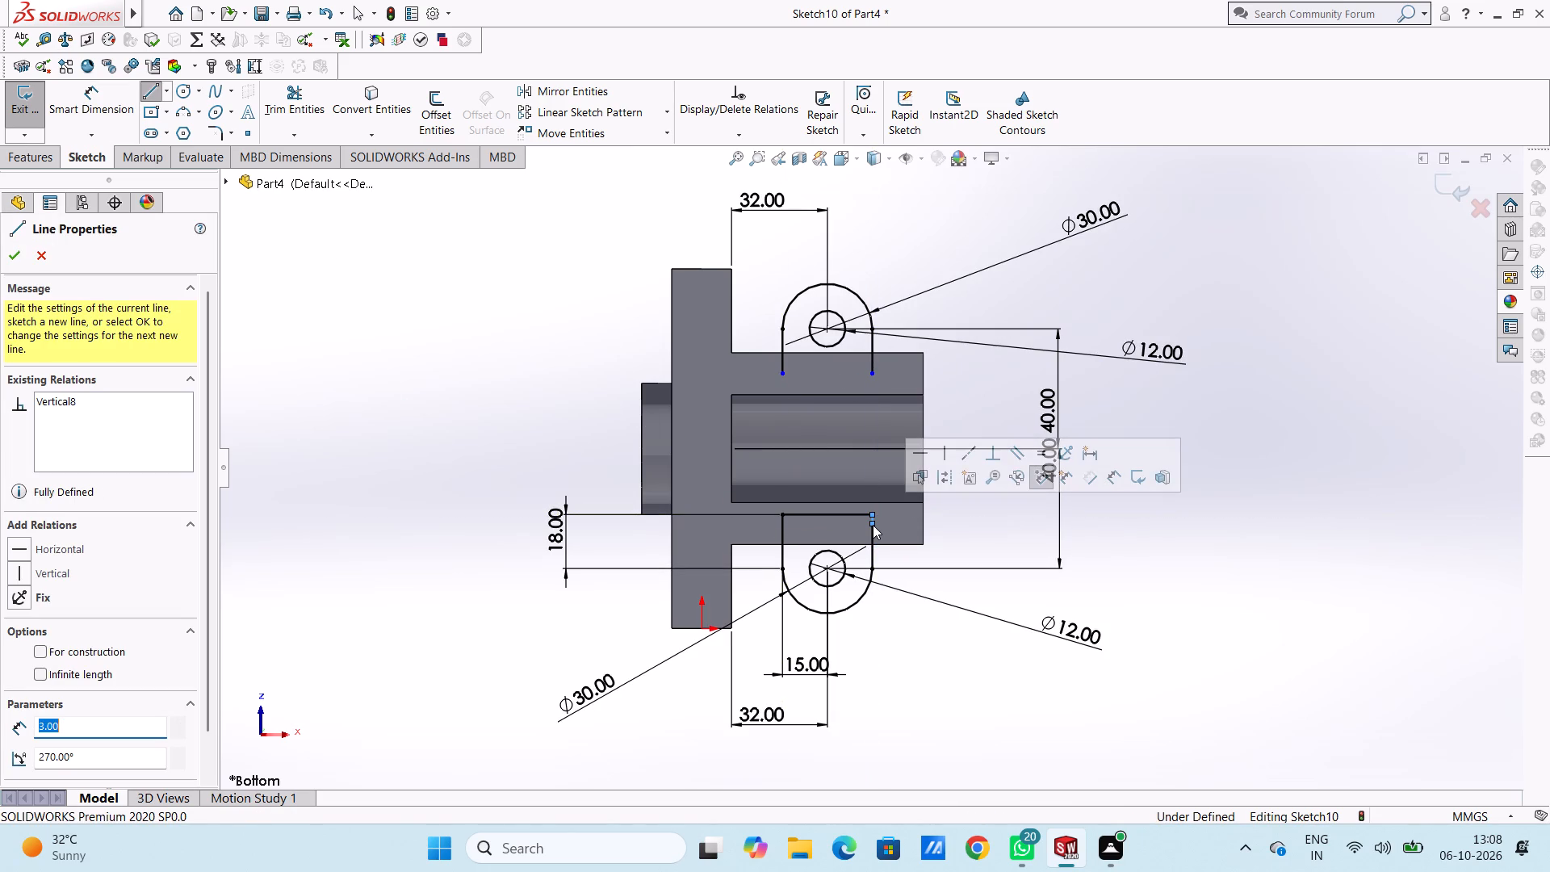
{"action": "key", "text": "Escape"}
{"action": "key", "text": "Escape"}
{"action": "key", "text": "Escape"}
{"action": "key", "text": "Escape"}
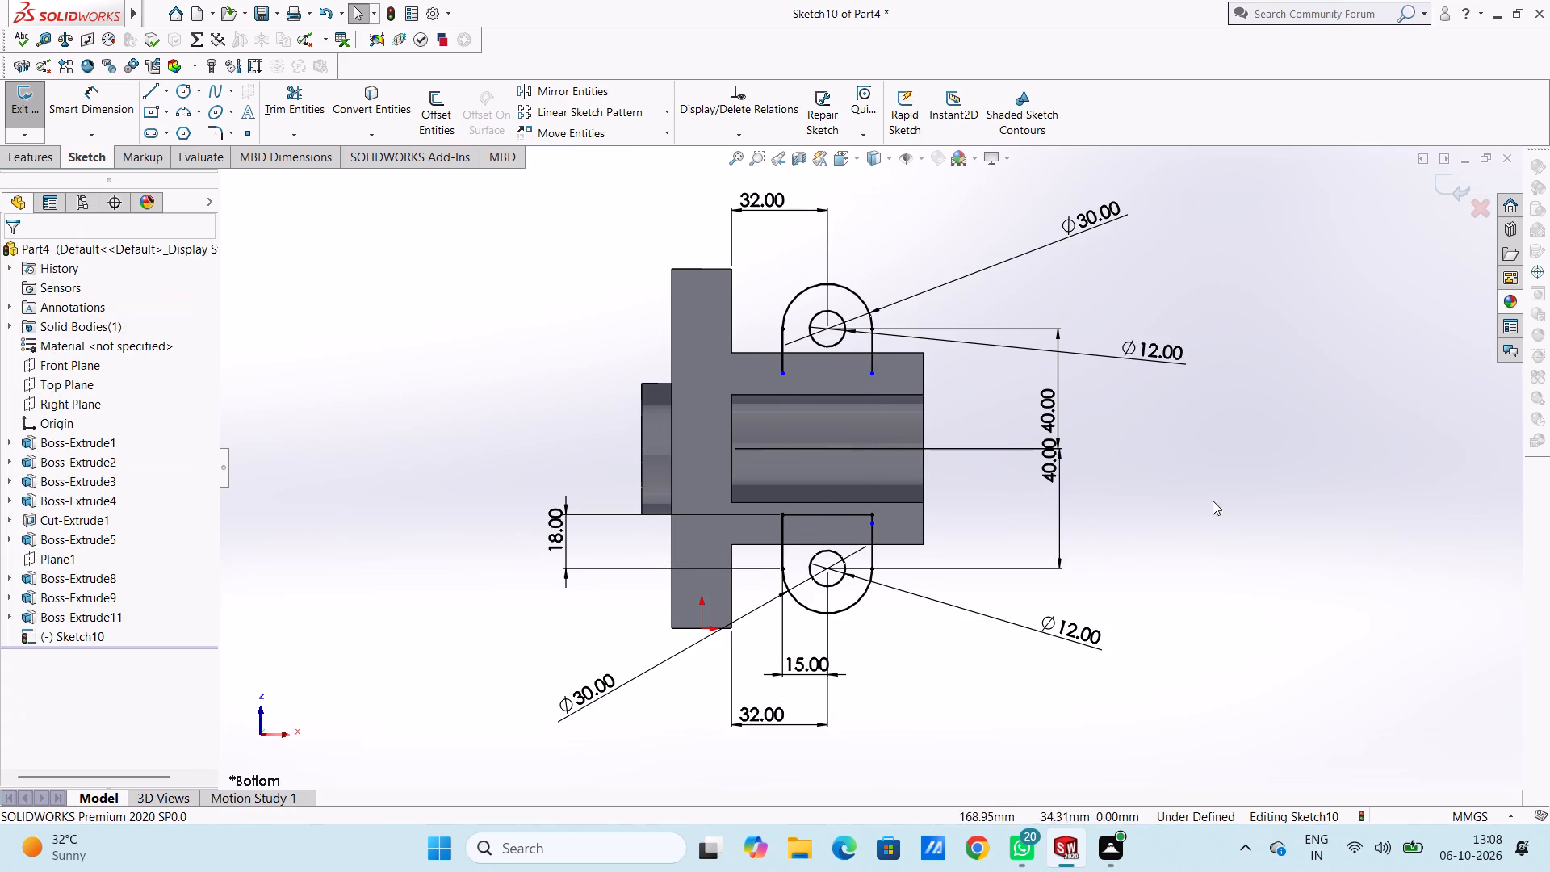
Dimension the first lug's side line nearer the plate and set its length to 17 mm.
{"action": "left_click", "coordinate": [98, 94]}
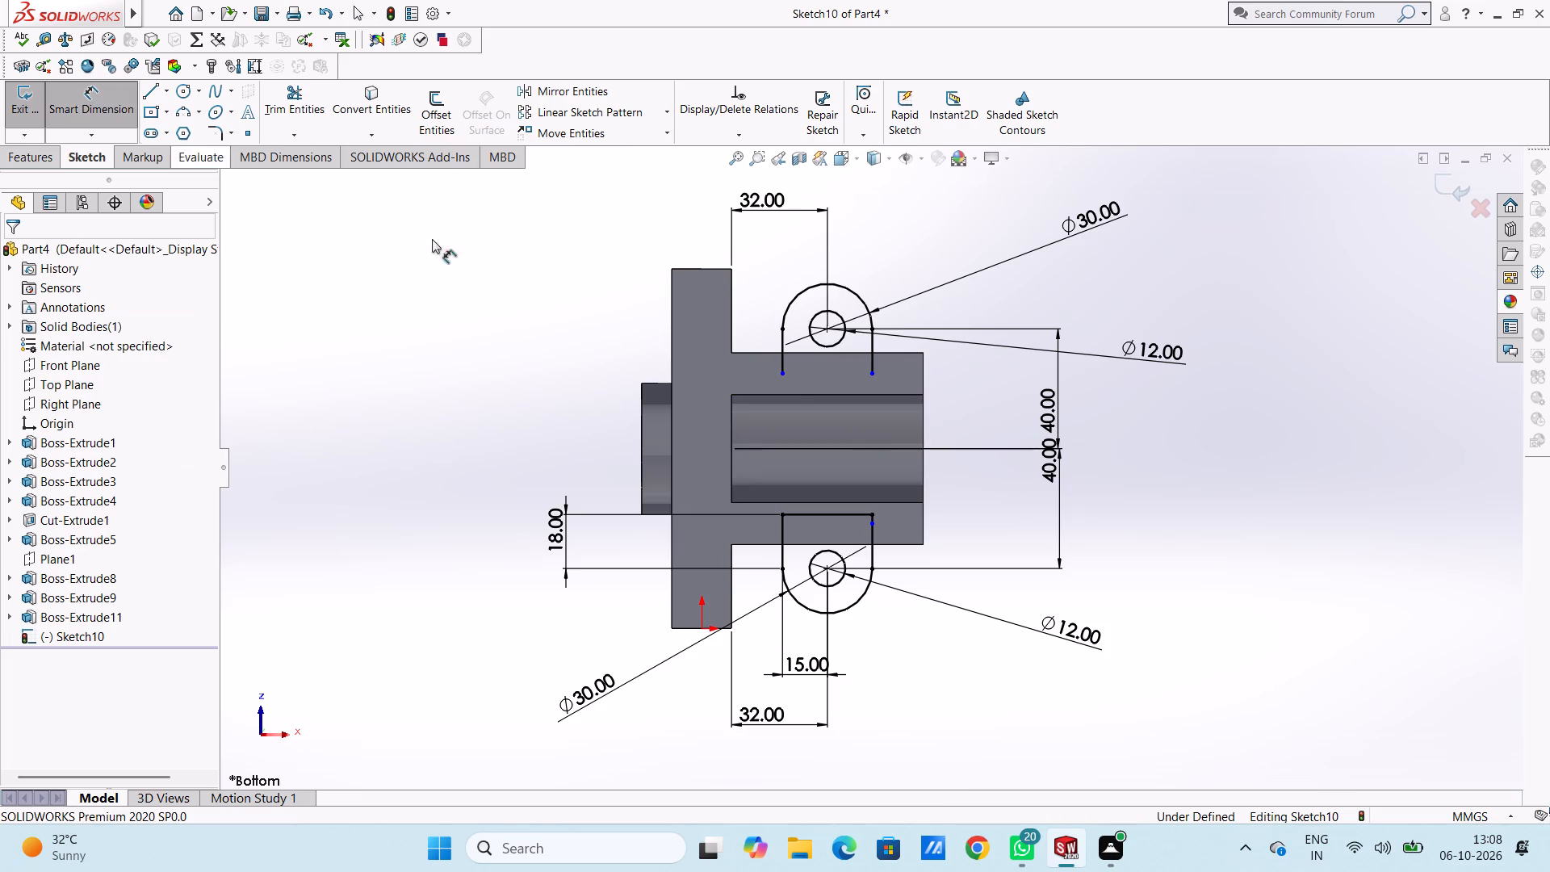
{"action": "left_click", "coordinate": [785, 362]}
{"action": "left_click", "coordinate": [471, 355]}
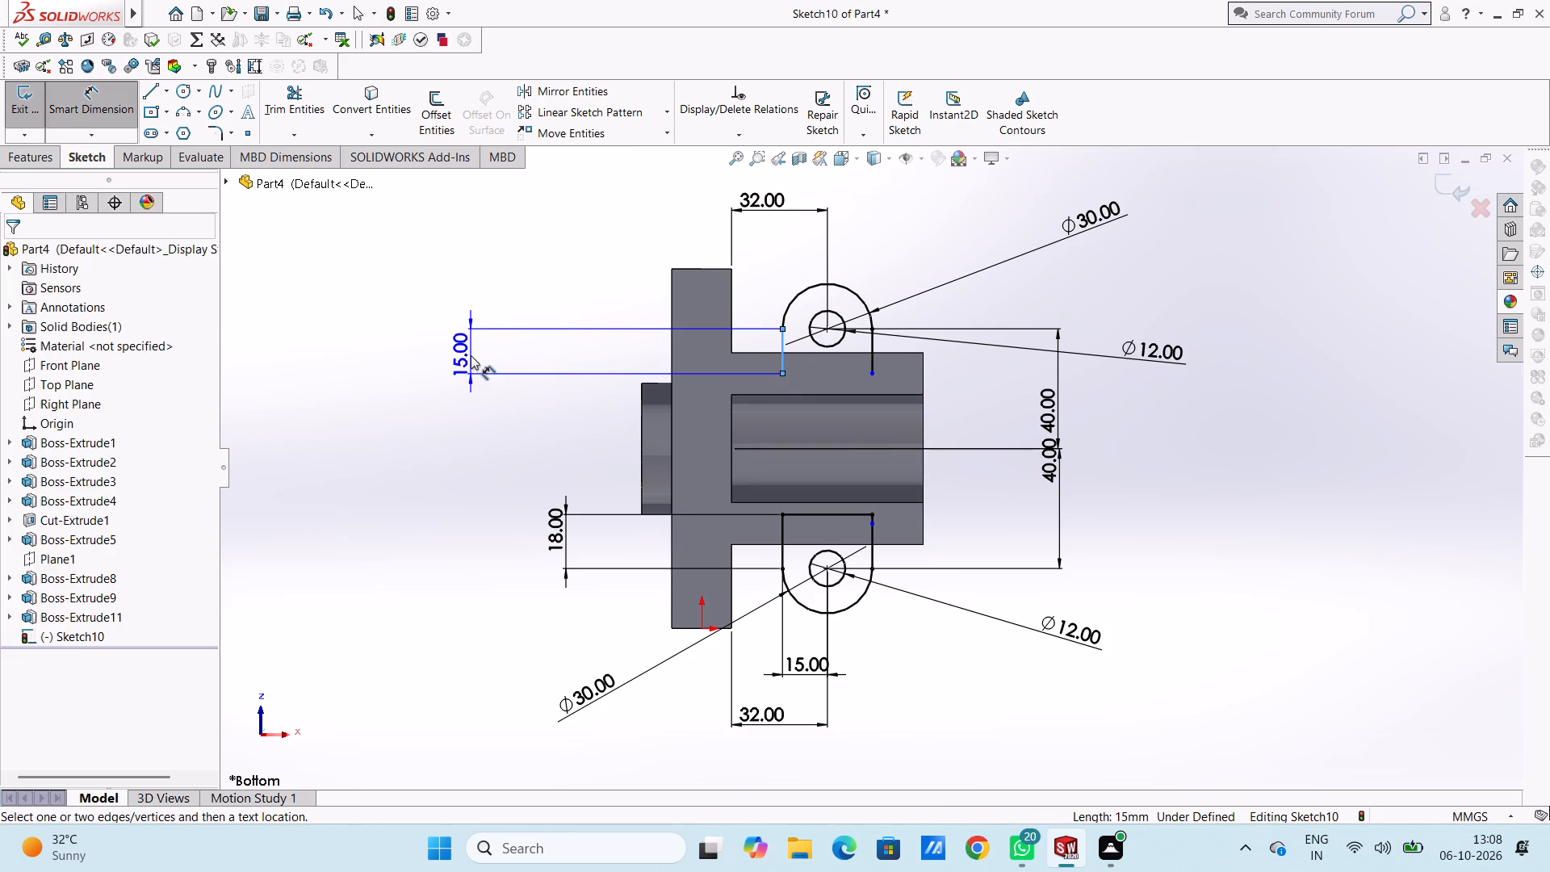
{"action": "type", "text": "17"}
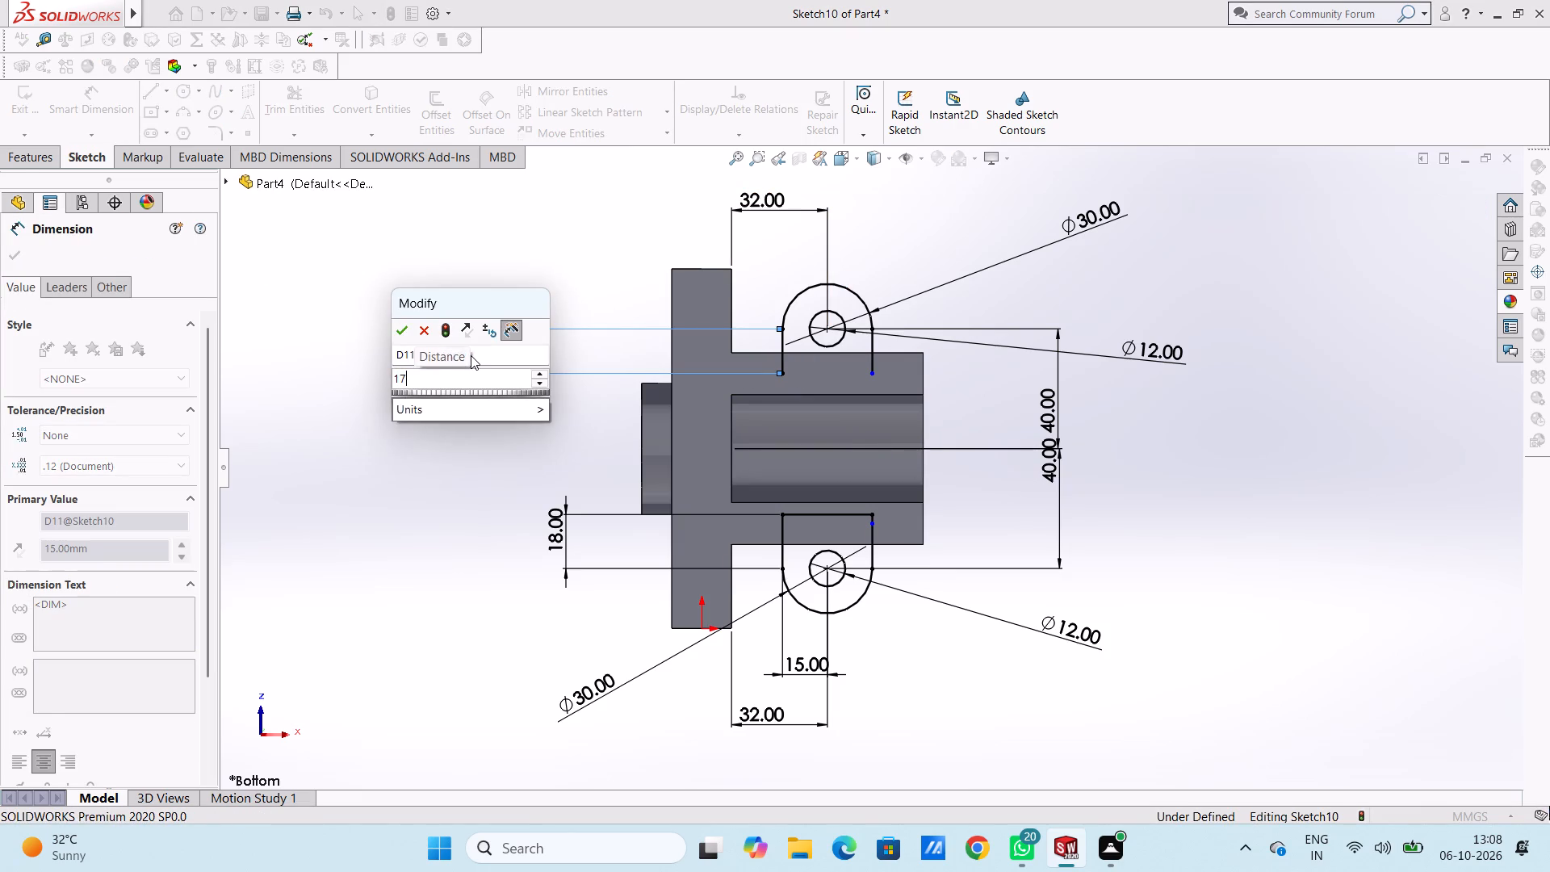
{"action": "key", "text": "Return"}
{"action": "left_click", "coordinate": [377, 317]}
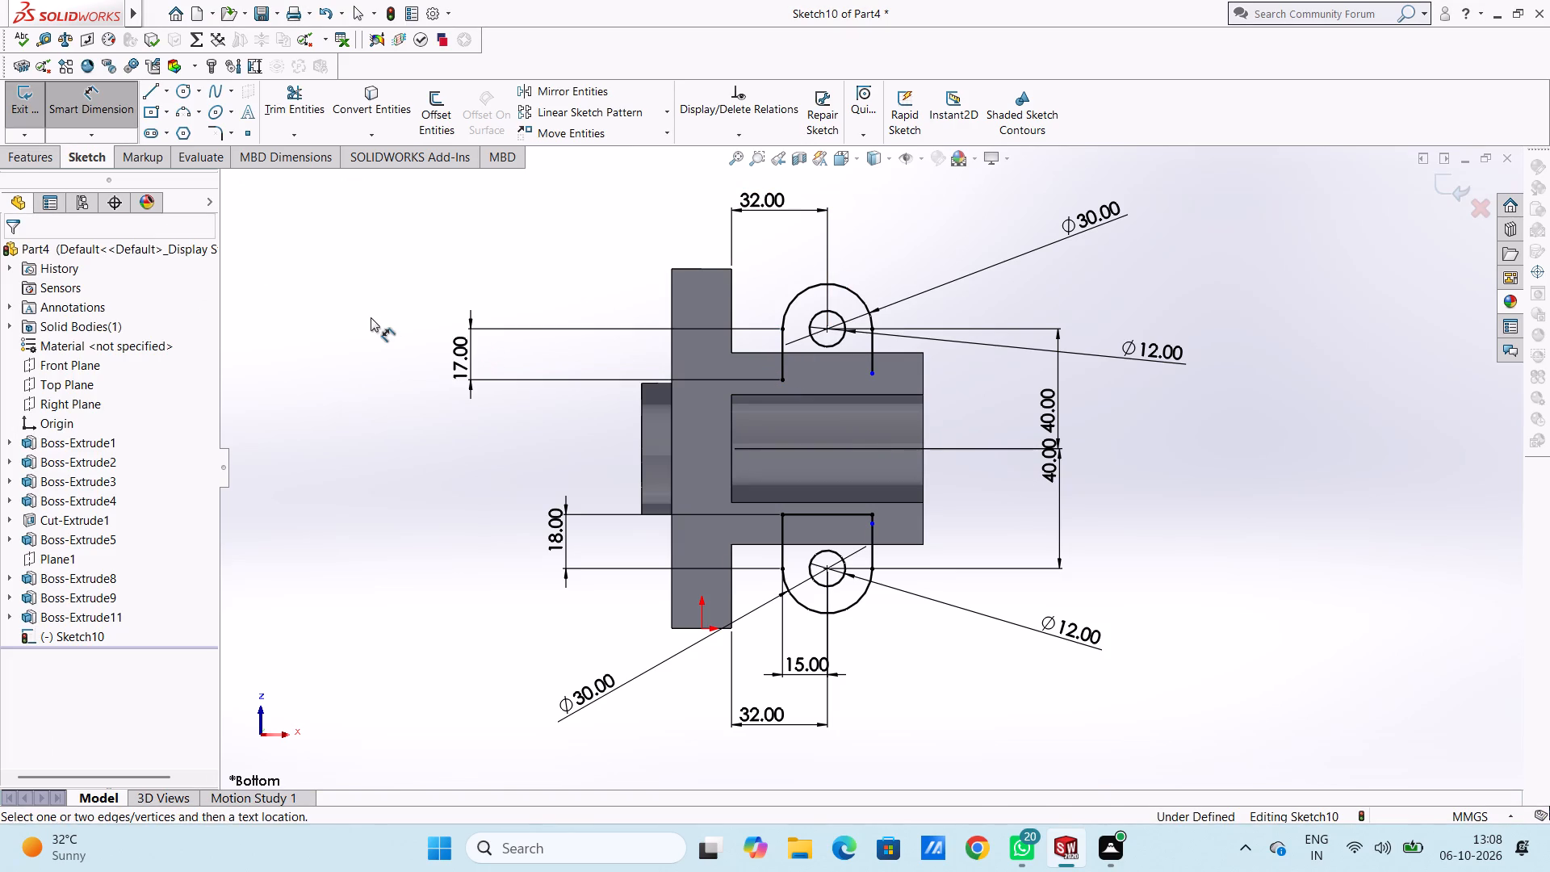
Close the first lug profile with a 30 mm horizontal line and a 2 mm vertical line joining the shorter side line.
{"action": "left_click", "coordinate": [155, 94]}
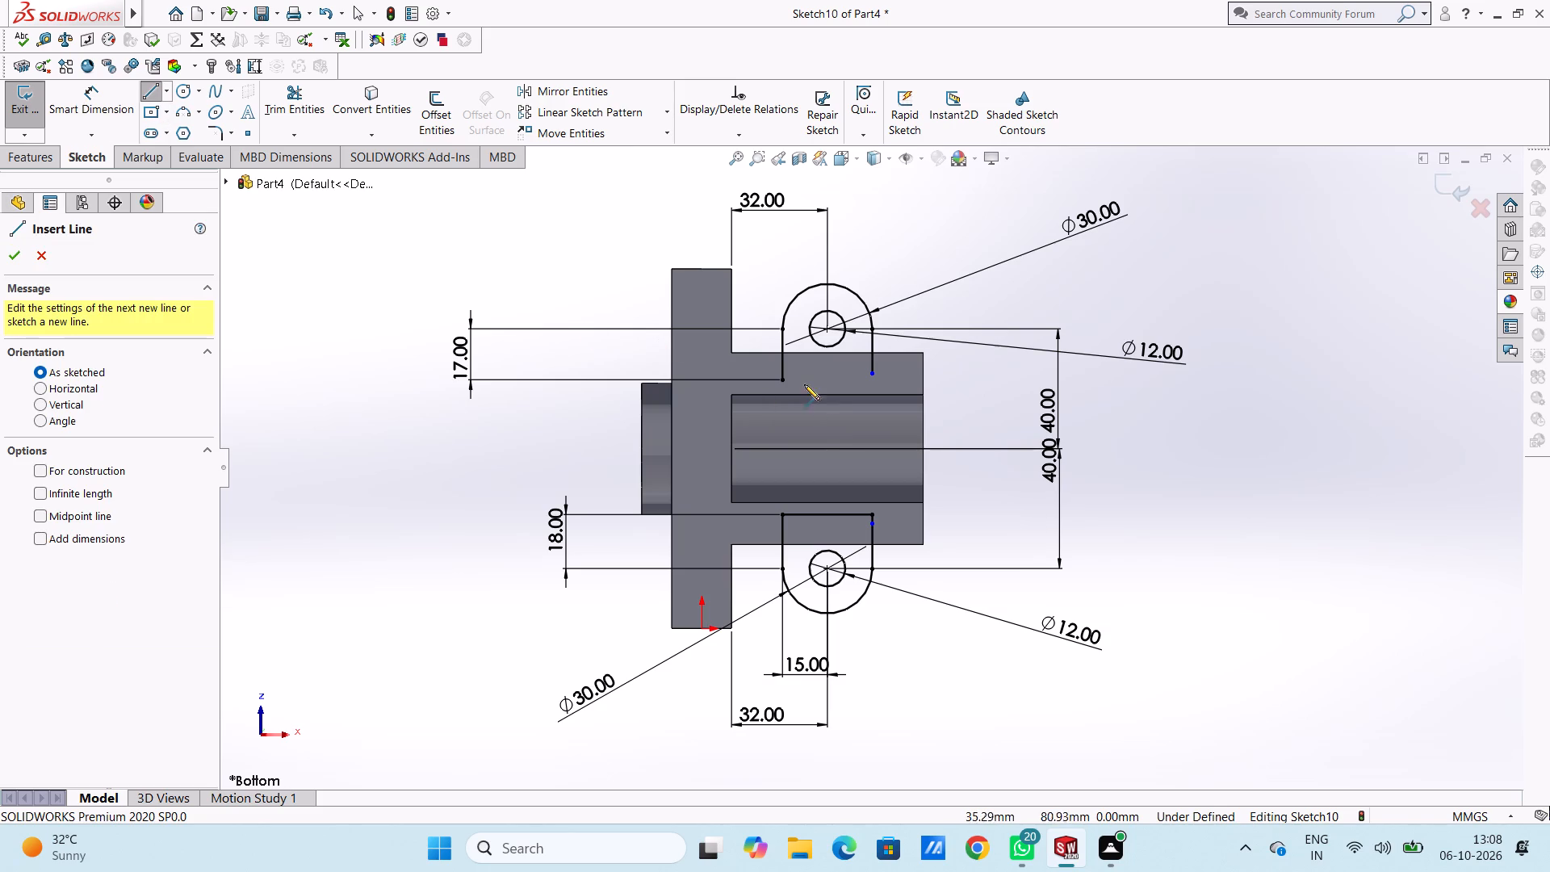
{"action": "left_click", "coordinate": [784, 383]}
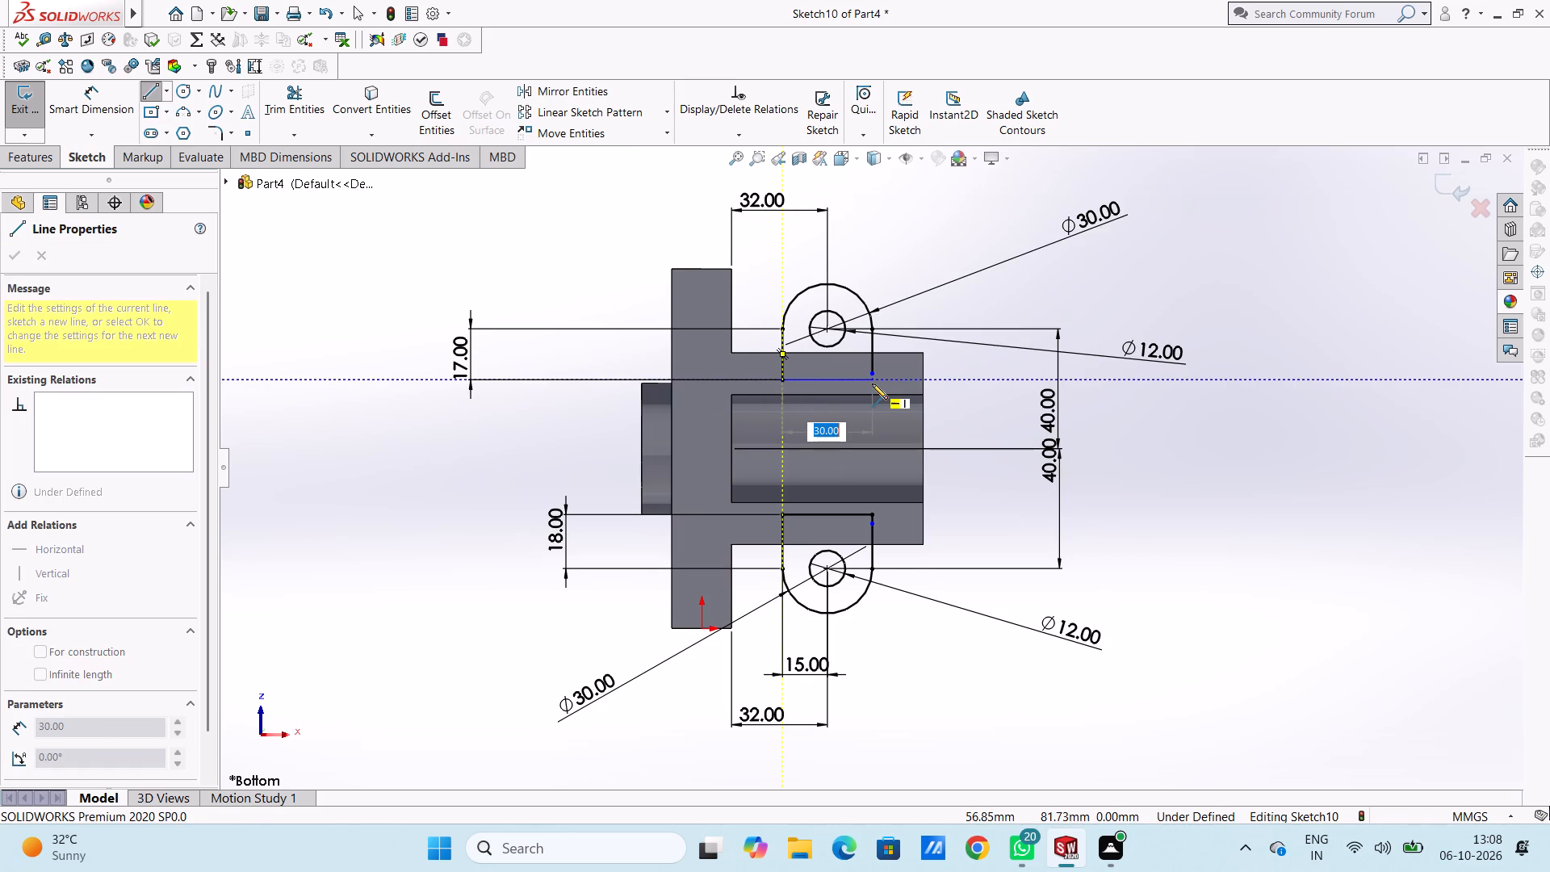
{"action": "left_click", "coordinate": [872, 384]}
{"action": "left_click", "coordinate": [873, 371]}
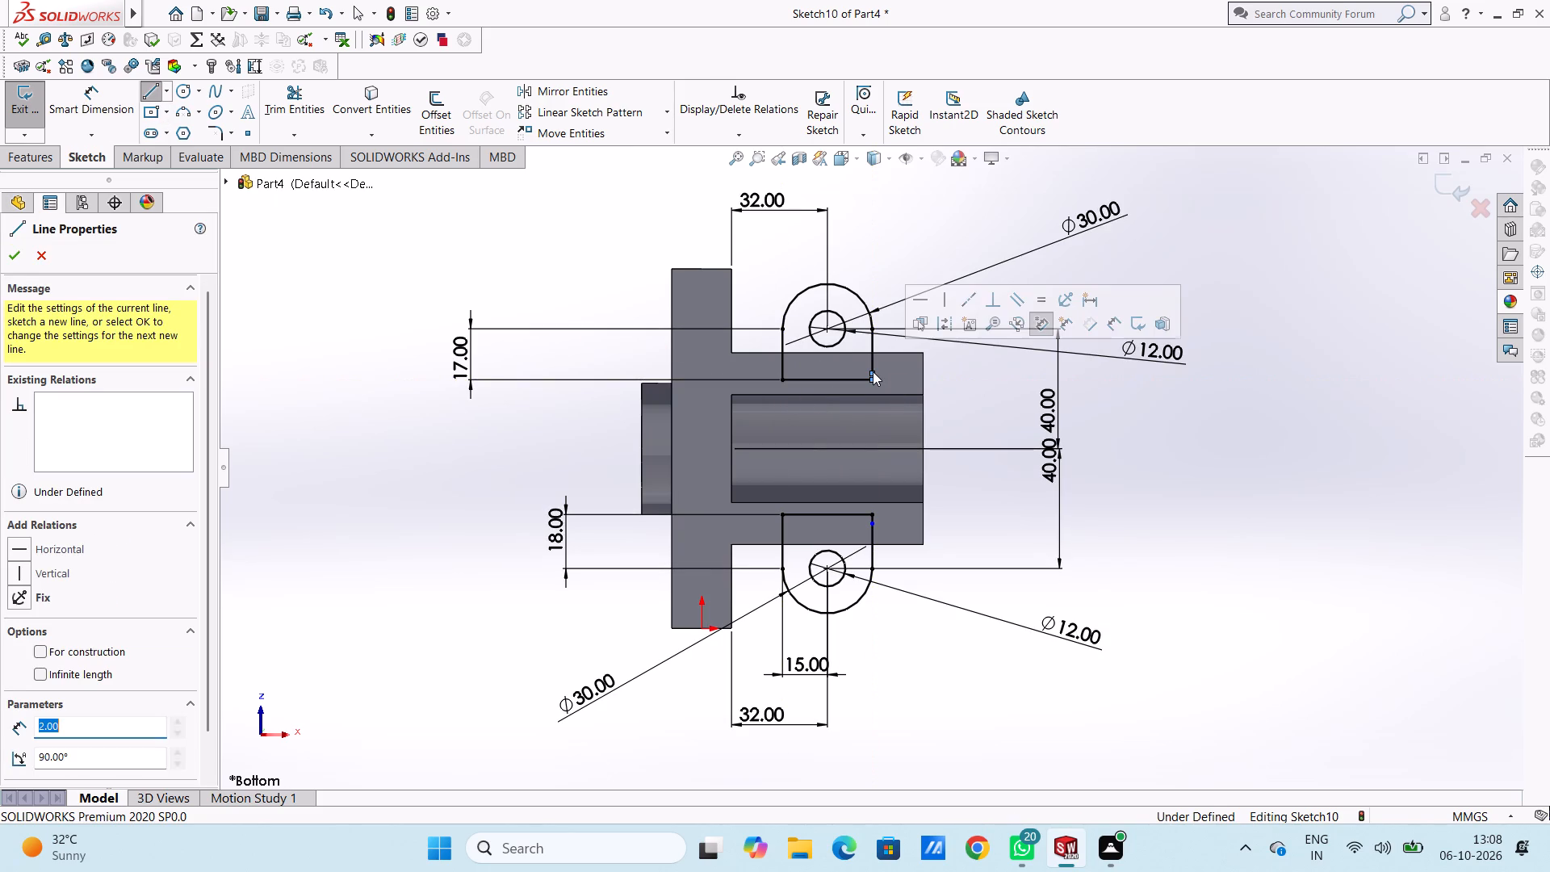
{"action": "key", "text": "Escape"}
{"action": "key", "text": "Escape"}
{"action": "key", "text": "Escape"}
{"action": "key", "text": "Escape"}
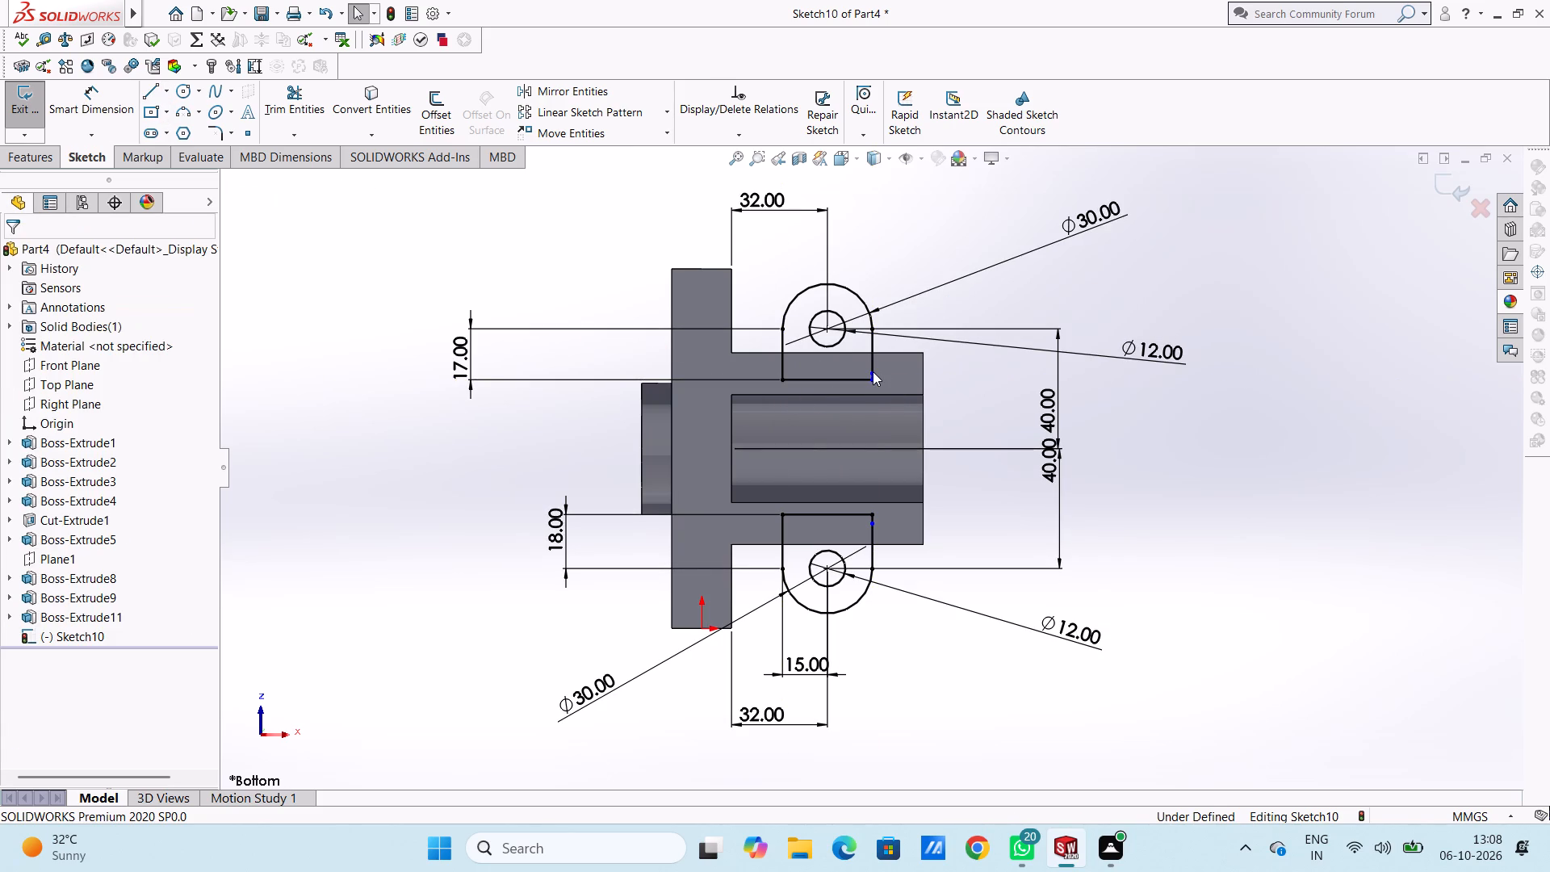
Dimension the length of the first lug's horizontal closing line inside the boss.
{"action": "scroll", "coordinate": [877, 342], "scroll_direction": "down", "scroll_amount": 2}
{"action": "scroll", "coordinate": [870, 429], "scroll_direction": "down", "scroll_amount": 4}
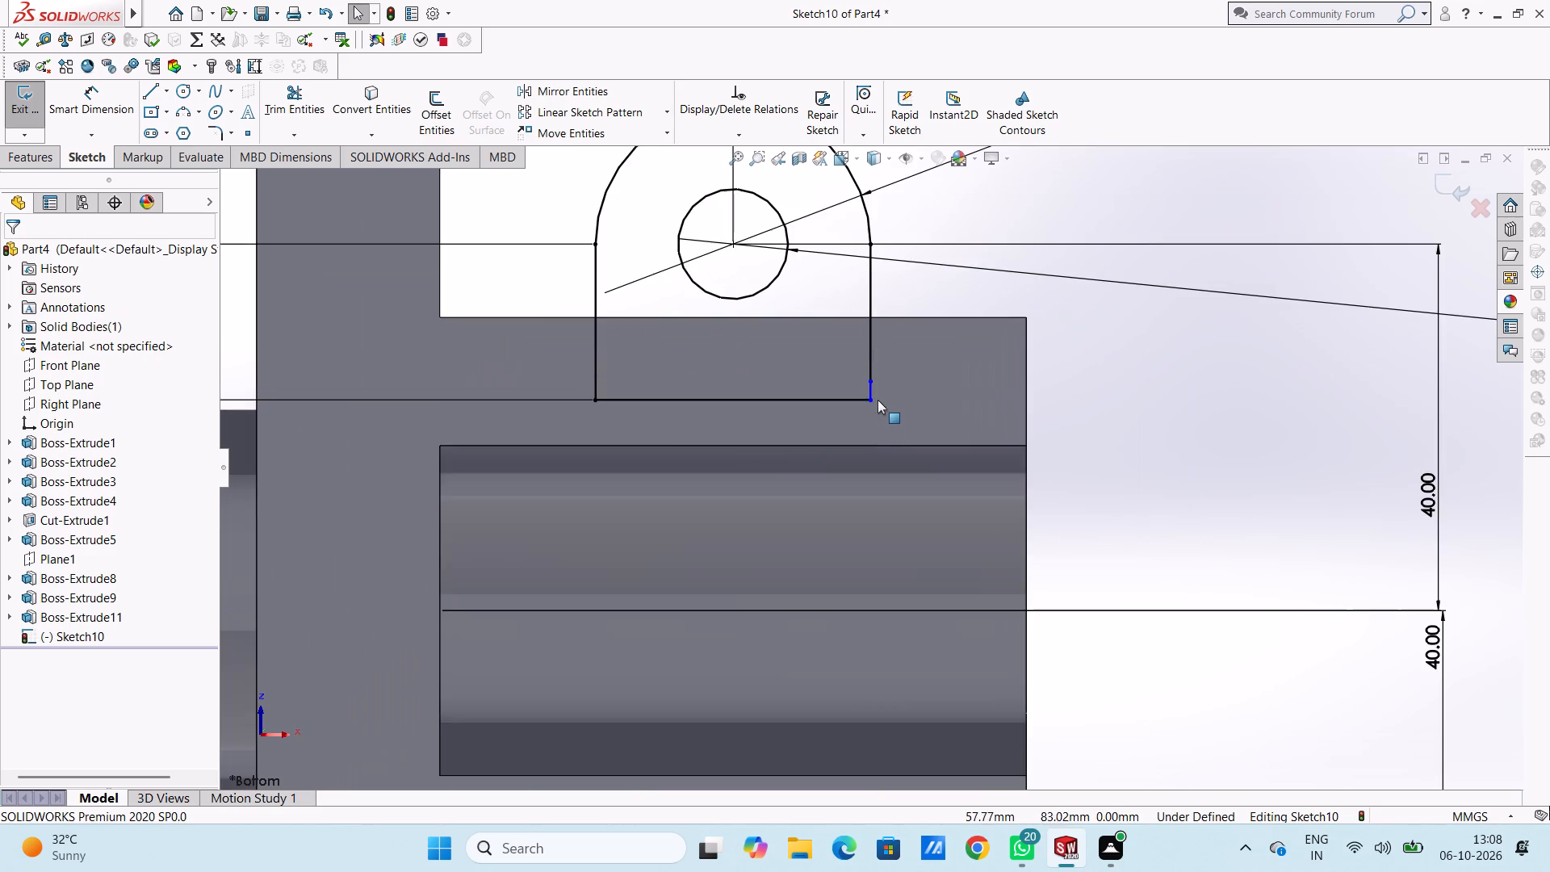
{"action": "scroll", "coordinate": [878, 400], "scroll_direction": "down", "scroll_amount": 4}
{"action": "left_click", "coordinate": [118, 113]}
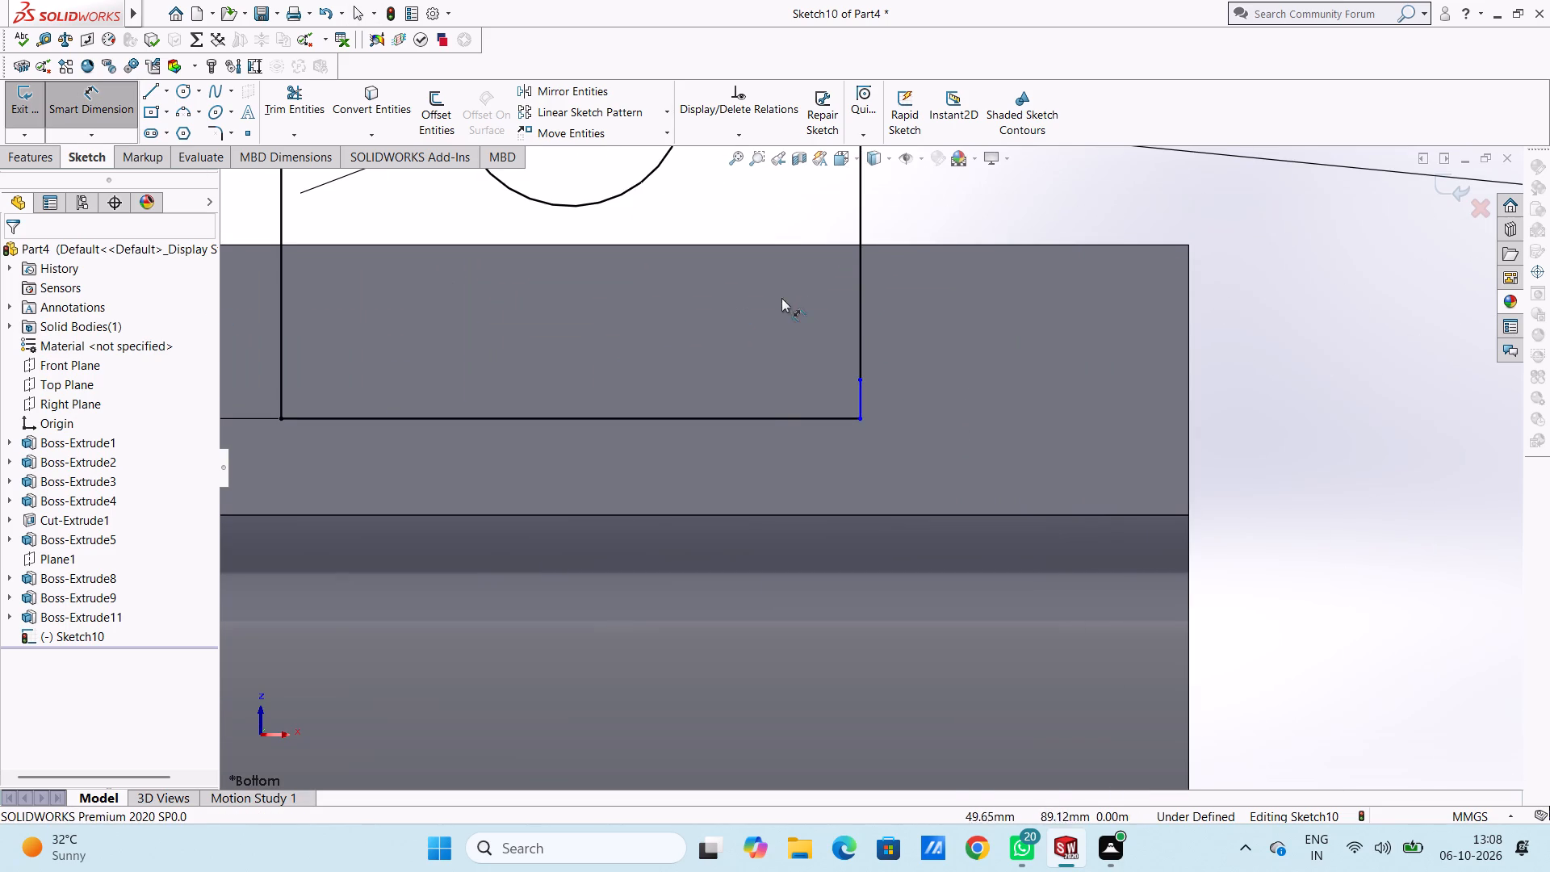
{"action": "left_click", "coordinate": [824, 420]}
{"action": "scroll", "coordinate": [760, 581], "scroll_direction": "up", "scroll_amount": 4}
{"action": "left_click", "coordinate": [741, 591]}
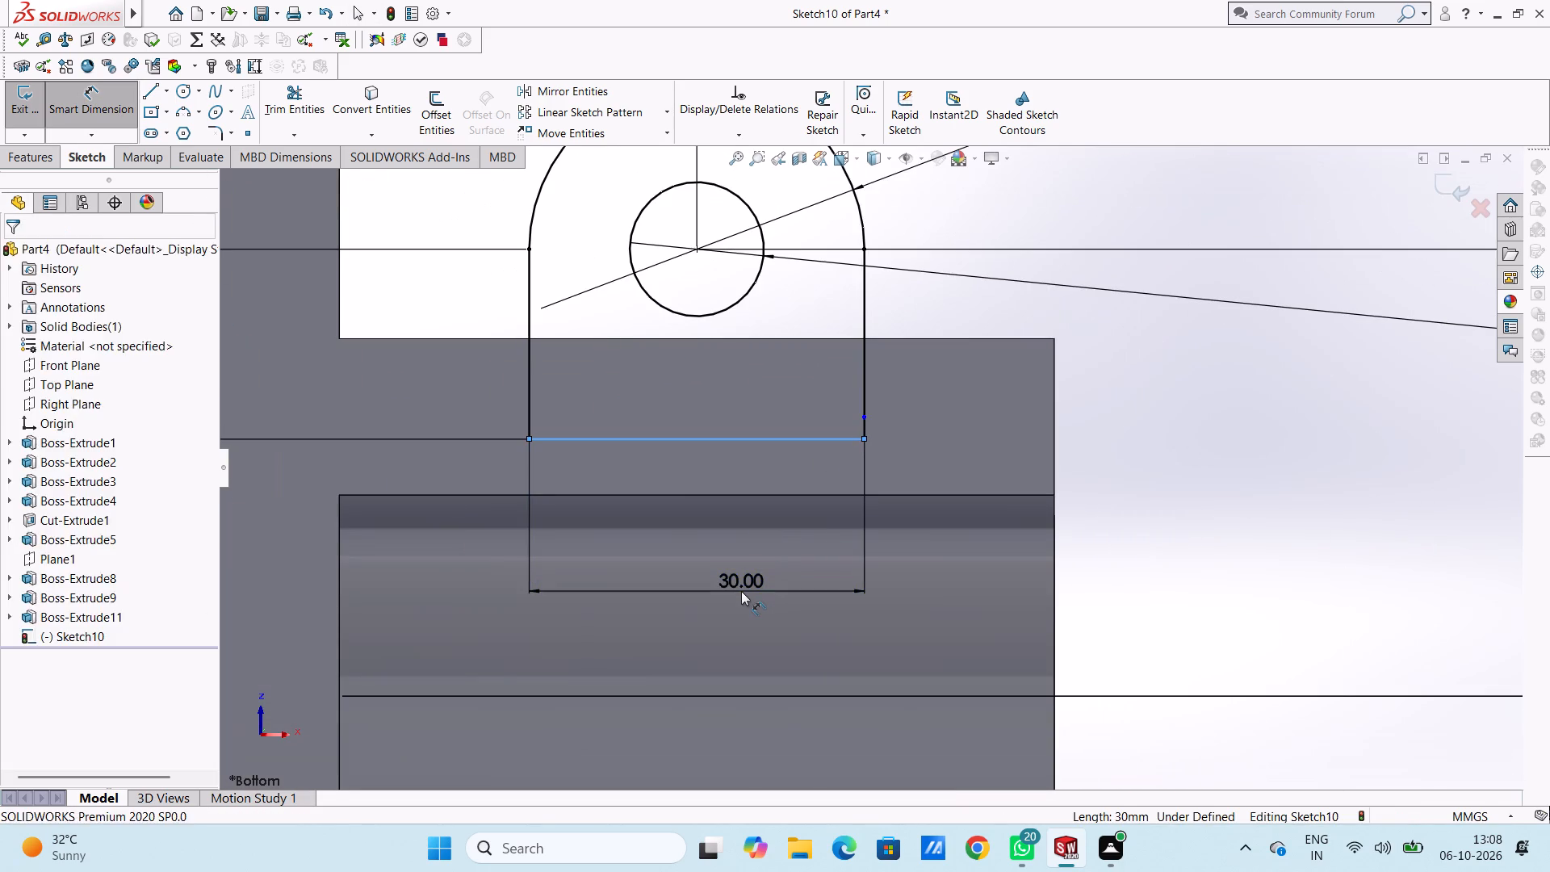
{"action": "left_click", "coordinate": [678, 563]}
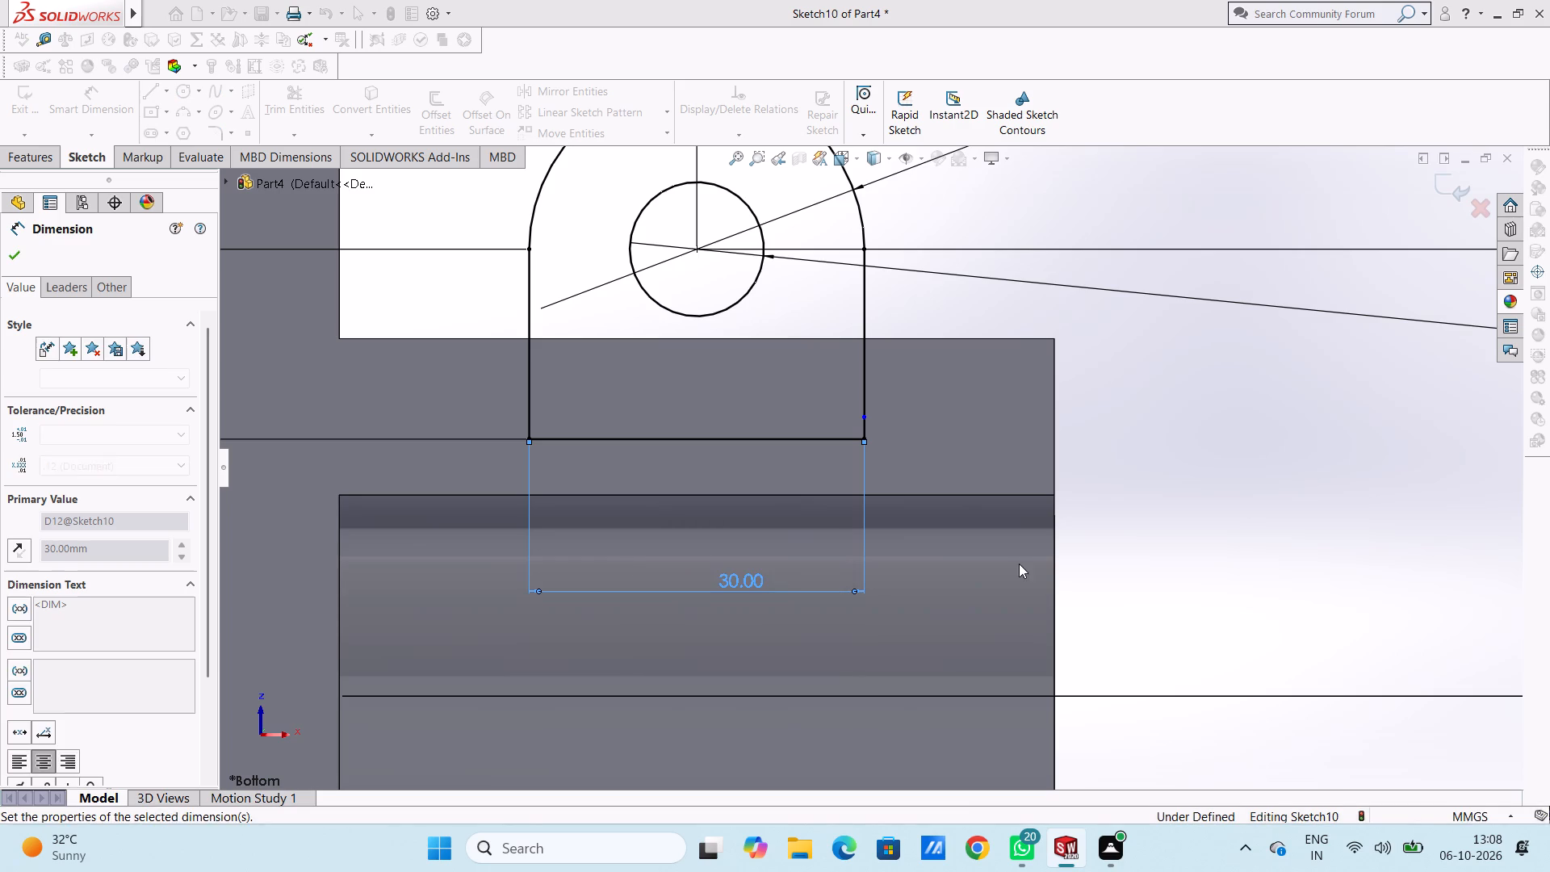
{"action": "left_click", "coordinate": [1122, 555]}
Dimension the short vertical connecting line at the first lug's closing corner farther from the plate.
{"action": "scroll", "coordinate": [1125, 564], "scroll_direction": "up", "scroll_amount": 8}
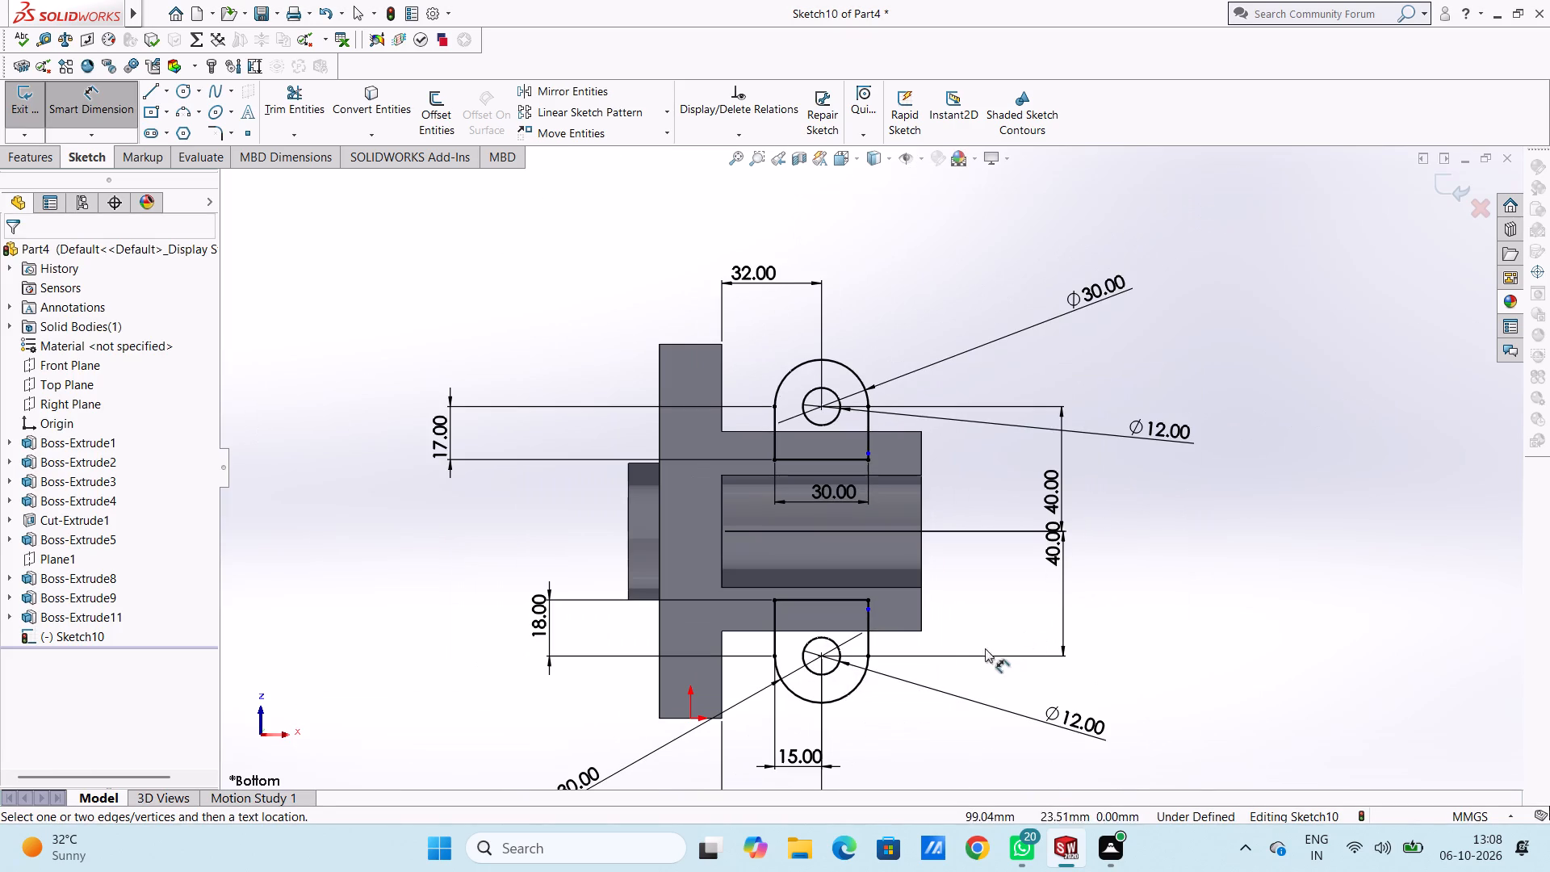
{"action": "scroll", "coordinate": [902, 480], "scroll_direction": "down", "scroll_amount": 7}
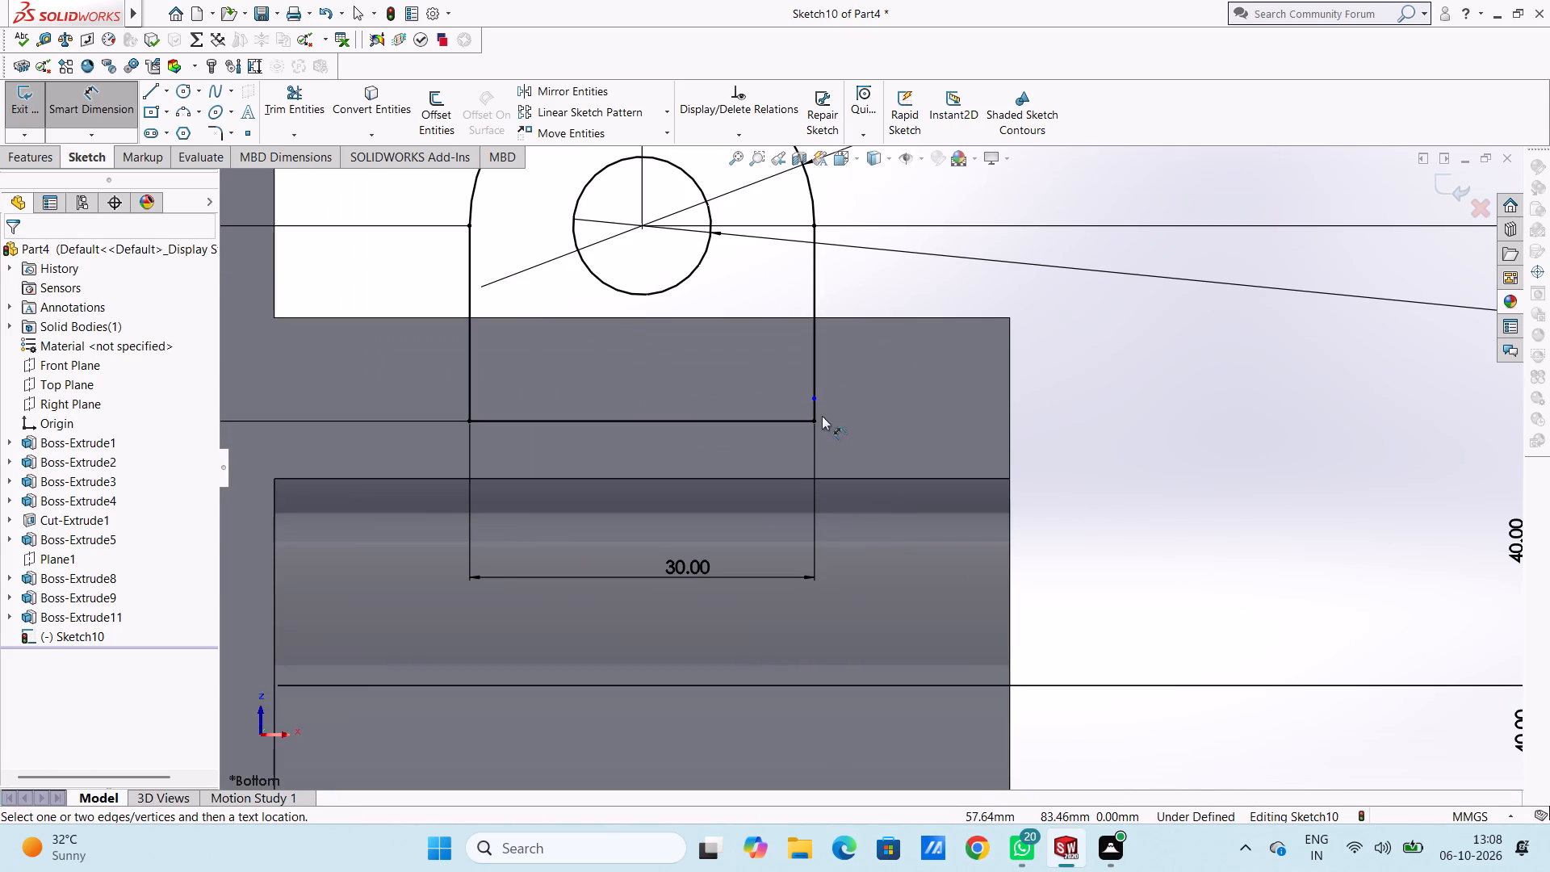
{"action": "left_click", "coordinate": [815, 412]}
{"action": "left_click", "coordinate": [1146, 434]}
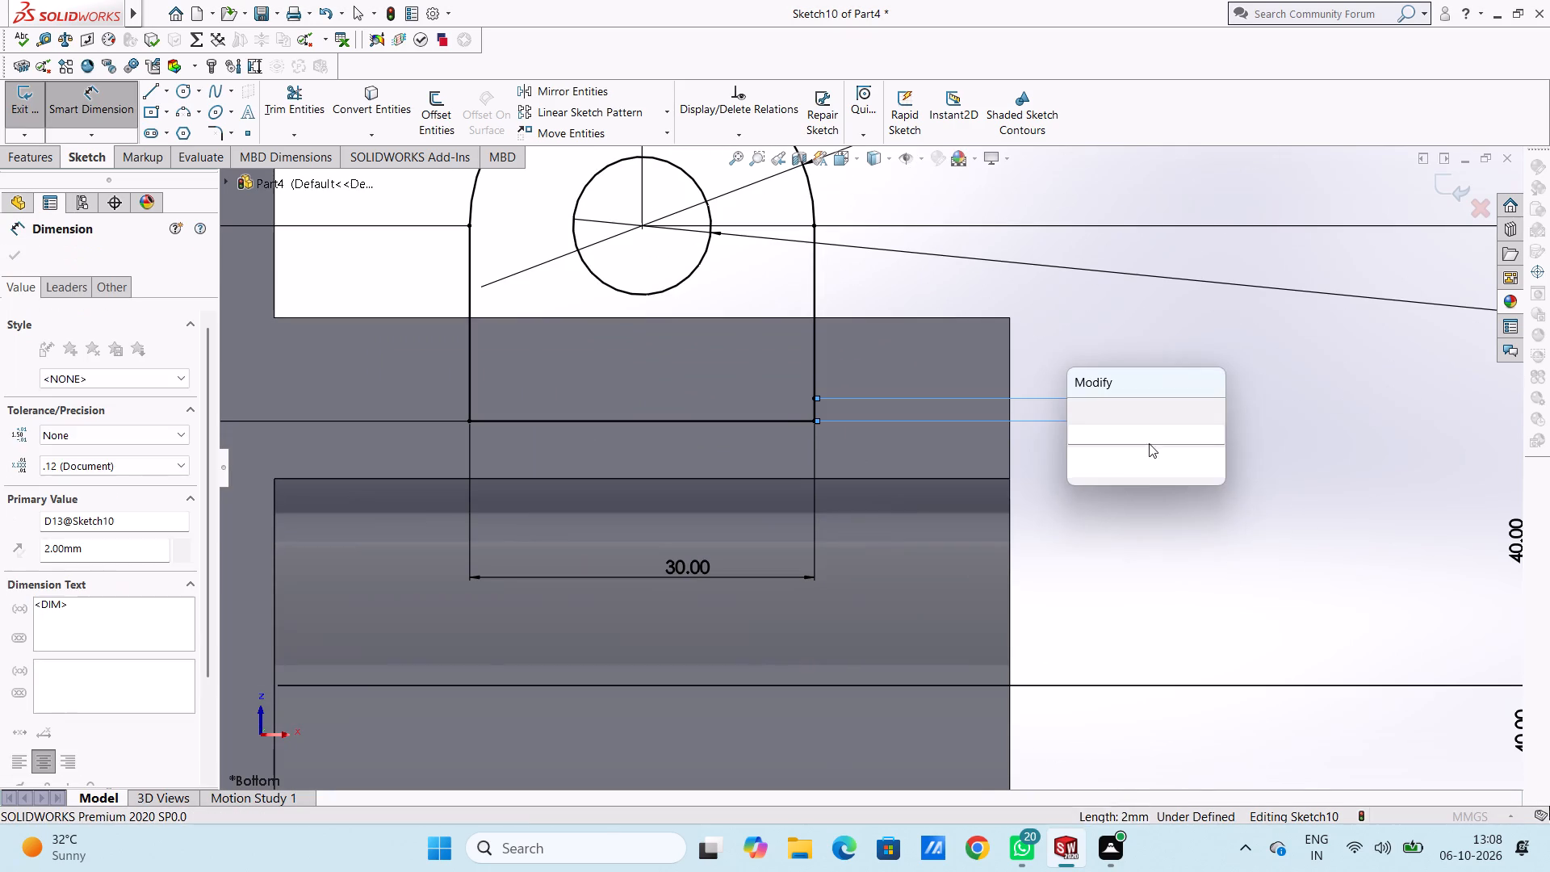
{"action": "left_click", "coordinate": [1074, 419]}
{"action": "left_click", "coordinate": [1112, 585]}
Dimension the short vertical connecting line at the second lug's closing corner, completing the sketch's dimensions.
{"action": "scroll", "coordinate": [1105, 584], "scroll_direction": "up", "scroll_amount": 4}
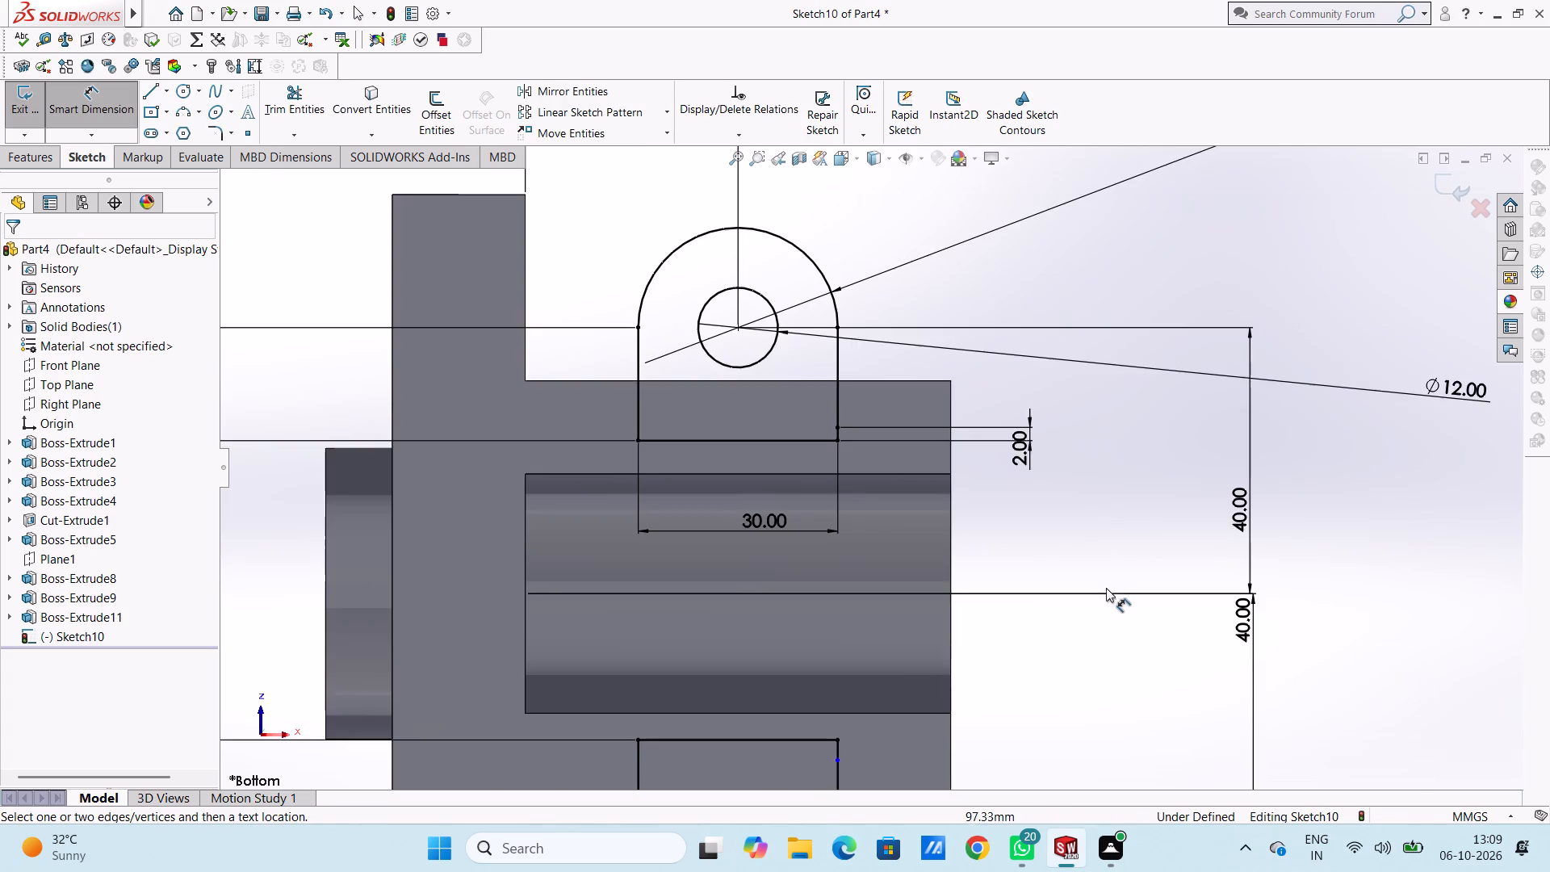
{"action": "scroll", "coordinate": [915, 681], "scroll_direction": "up", "scroll_amount": 3}
{"action": "scroll", "coordinate": [848, 676], "scroll_direction": "down", "scroll_amount": 4}
{"action": "scroll", "coordinate": [862, 535], "scroll_direction": "down", "scroll_amount": 3}
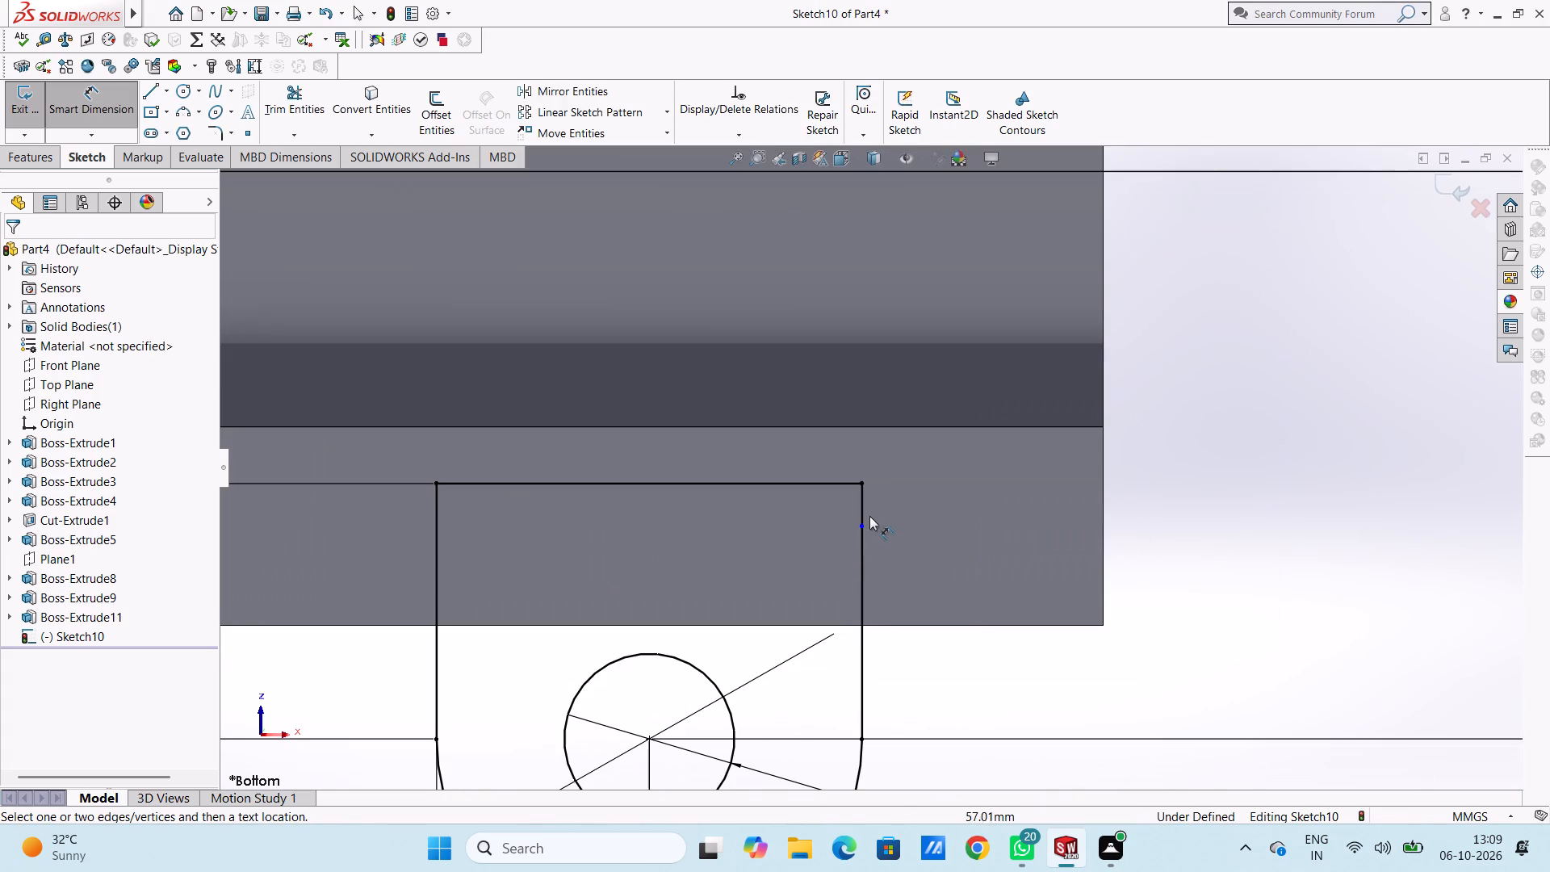
{"action": "left_click", "coordinate": [864, 507]}
{"action": "left_click", "coordinate": [1322, 511]}
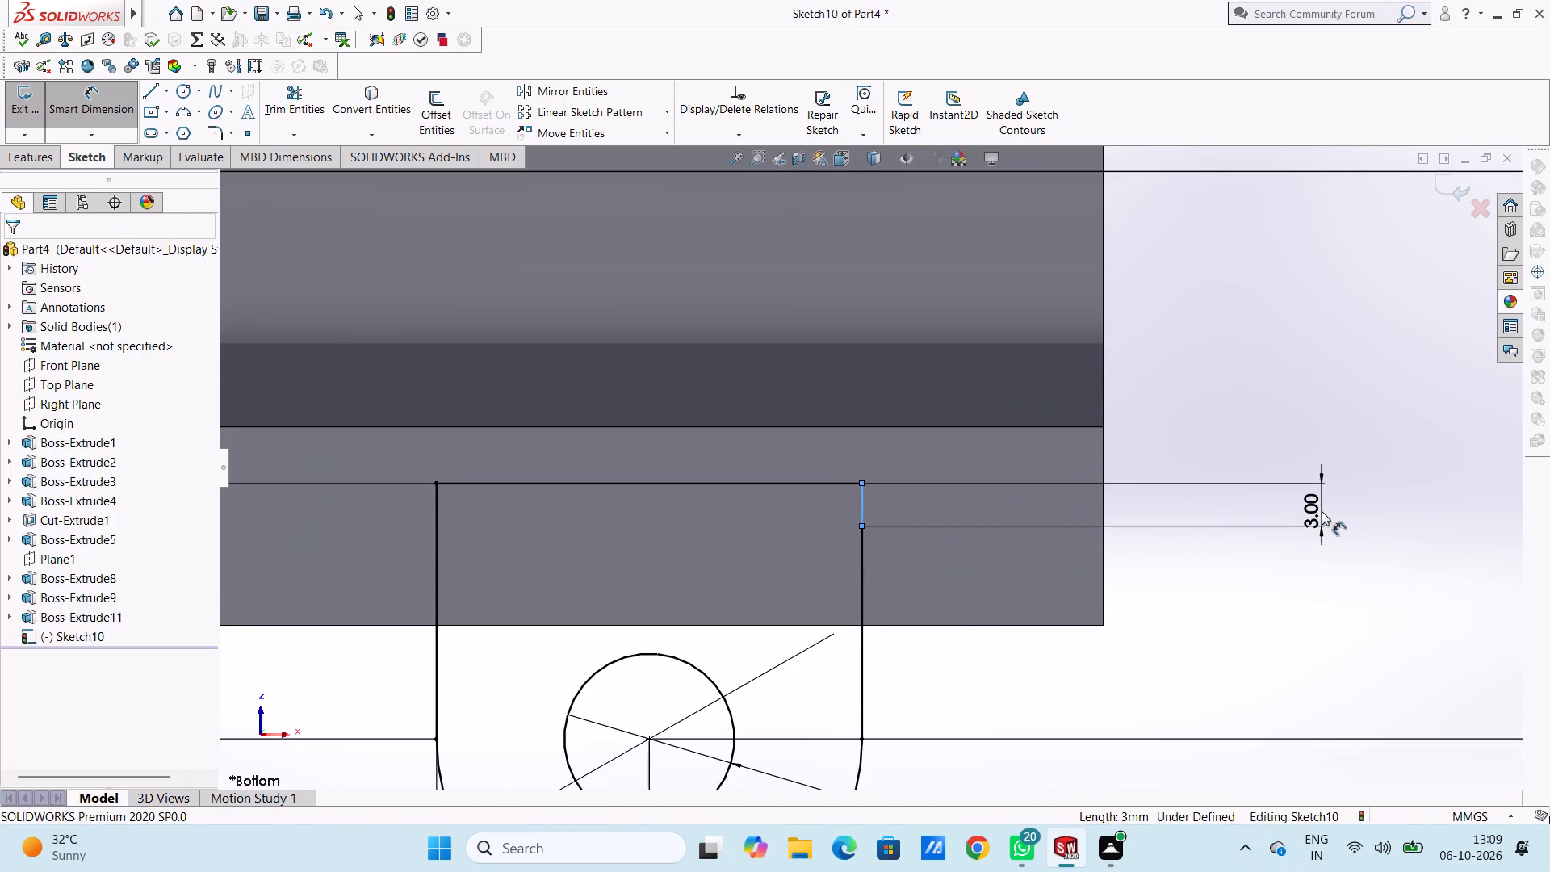
{"action": "left_click", "coordinate": [1247, 488]}
{"action": "left_click", "coordinate": [1221, 464]}
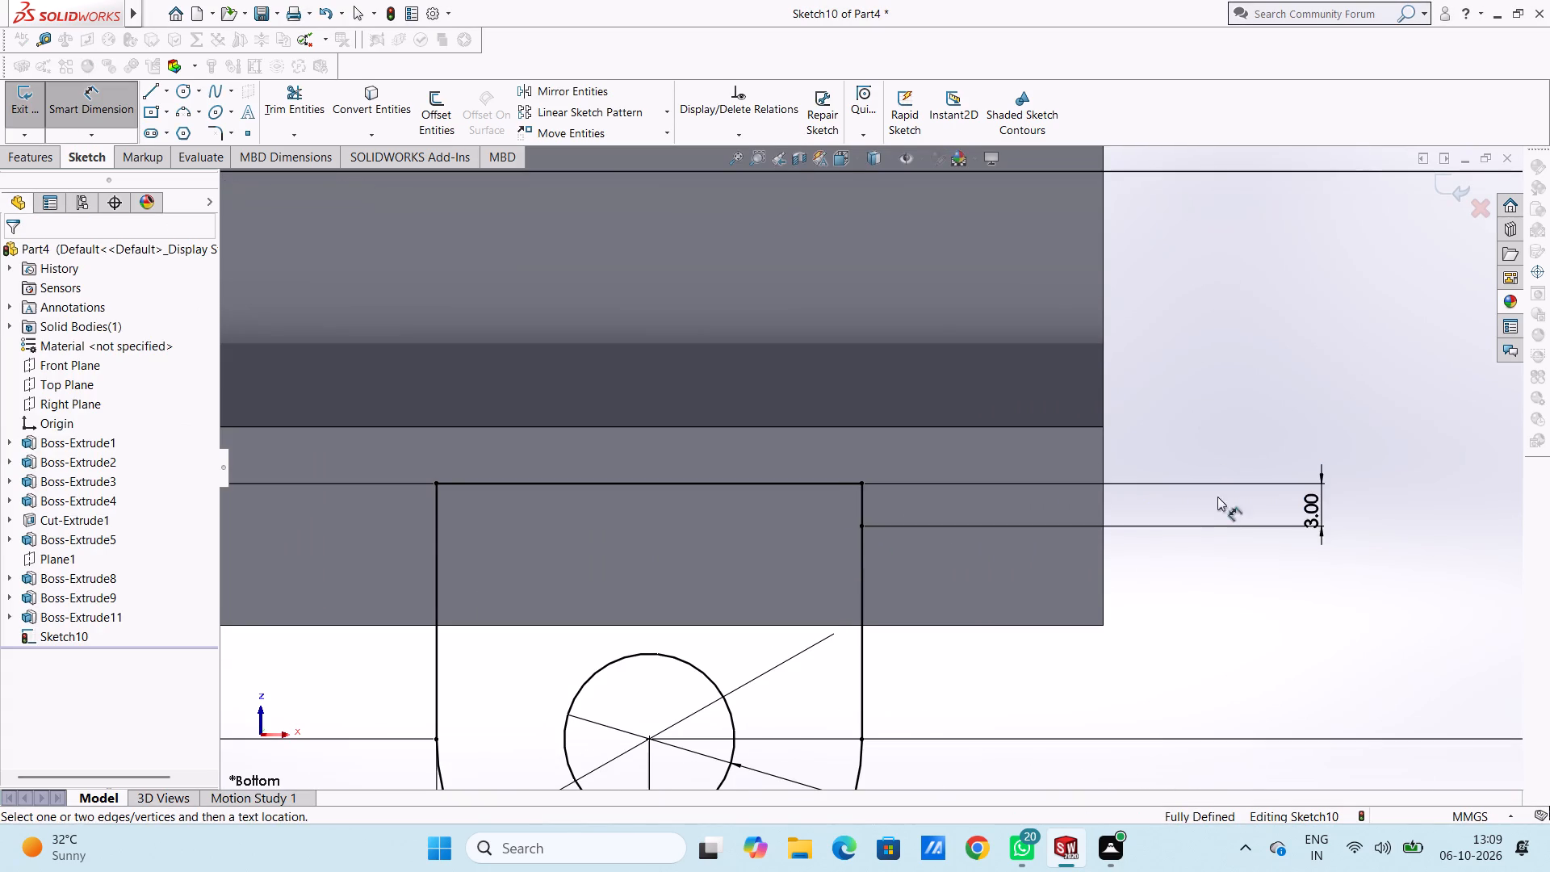
{"action": "scroll", "coordinate": [1197, 526], "scroll_direction": "up", "scroll_amount": 5}
{"action": "scroll", "coordinate": [1064, 526], "scroll_direction": "up", "scroll_amount": 2}
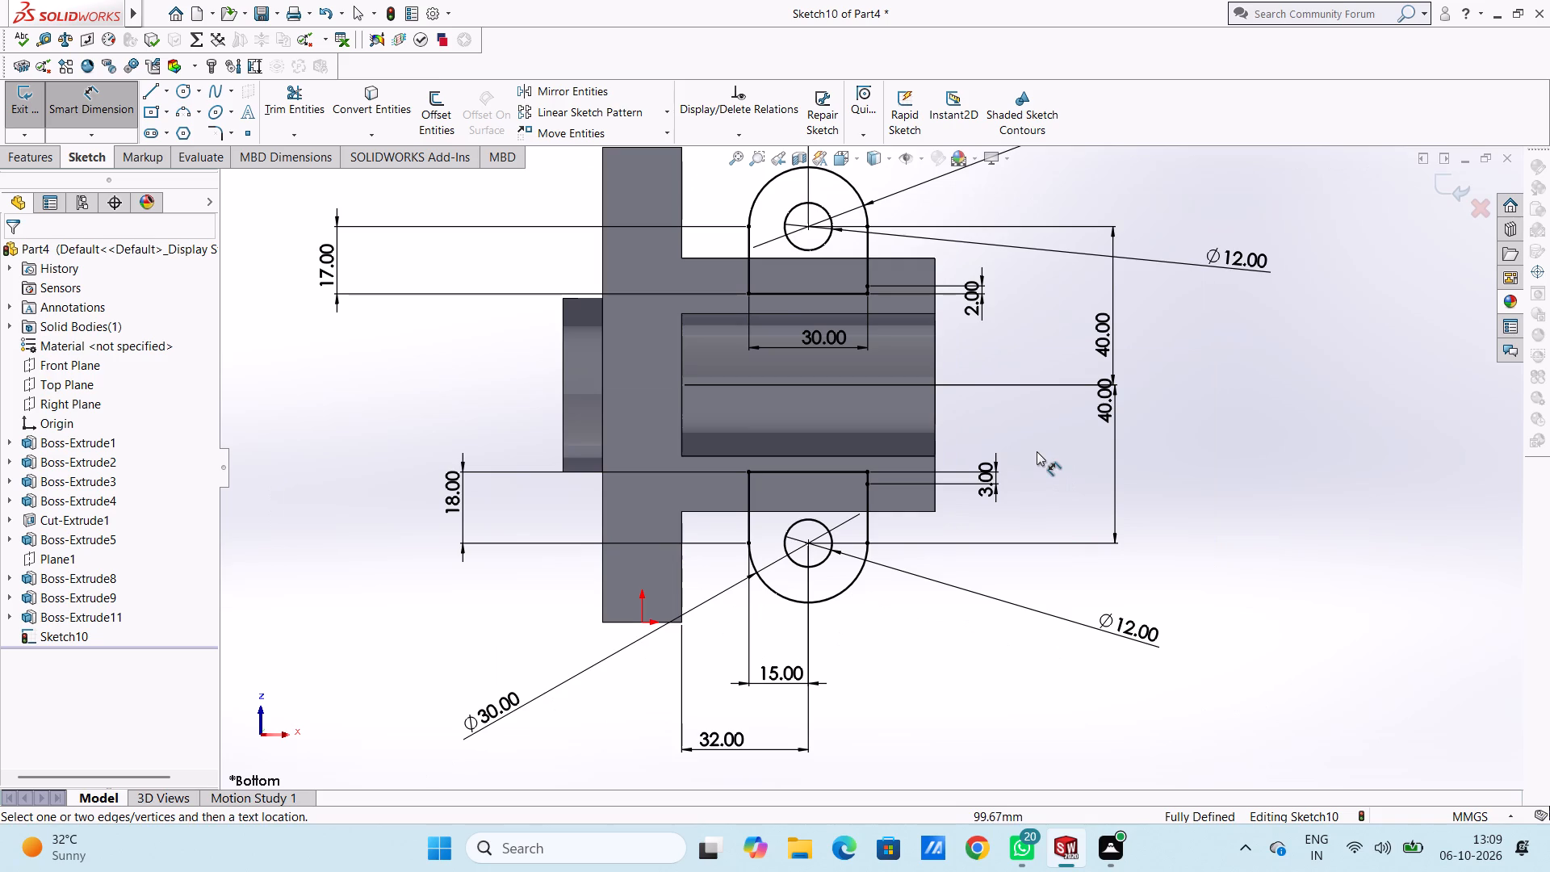
{"action": "left_click", "coordinate": [84, 105]}
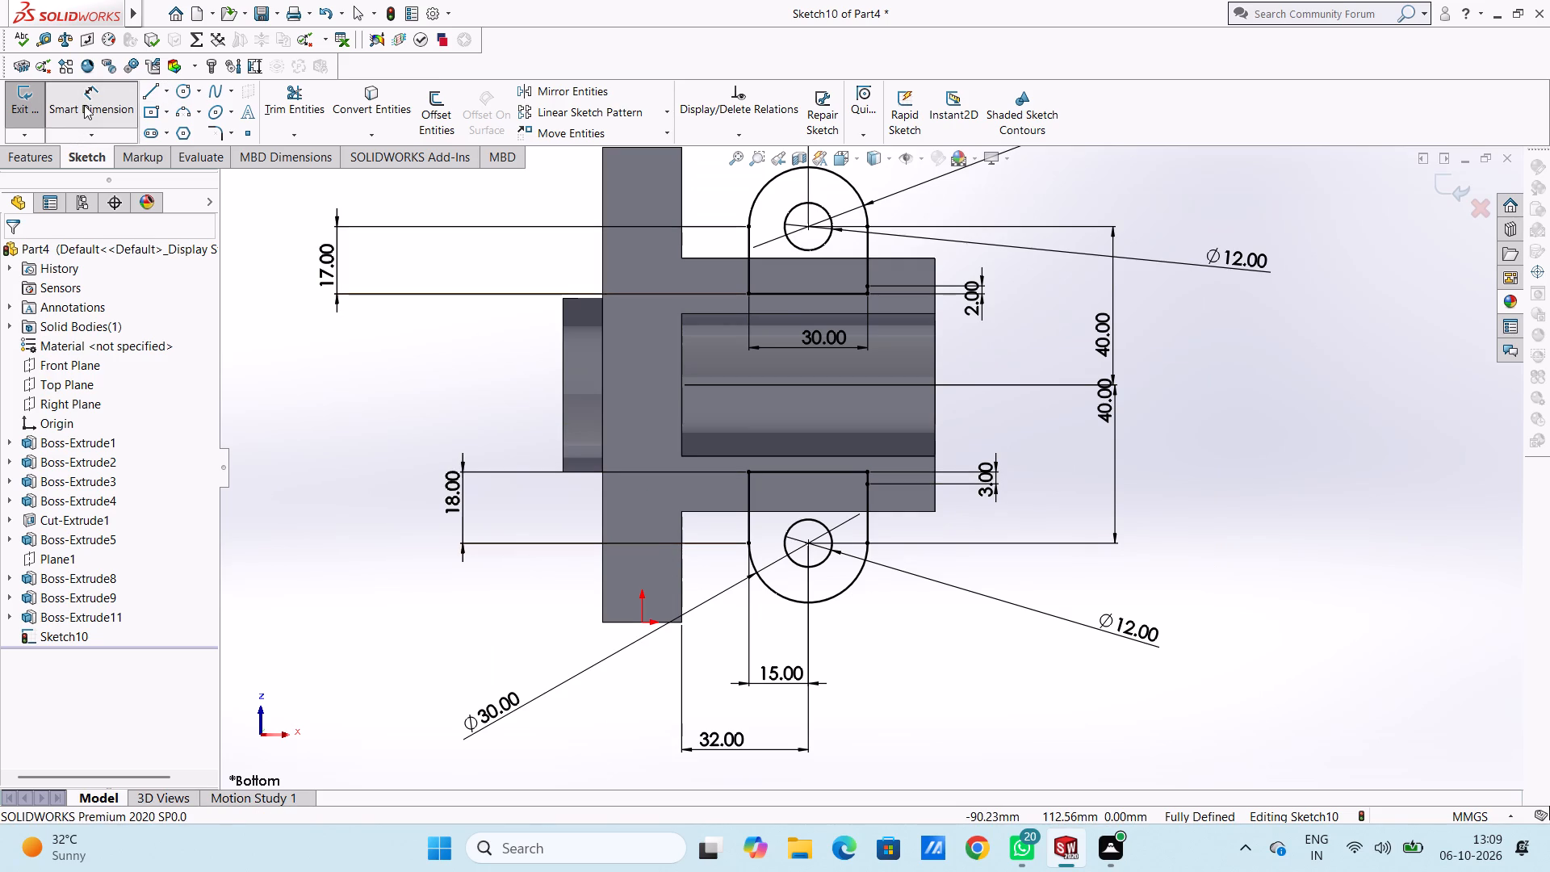
Extrude both side lug profiles 22 mm with the direction reversed, upward beside the half-ring boss, merging them with the body.
{"action": "left_click", "coordinate": [36, 155]}
{"action": "left_click", "coordinate": [40, 114]}
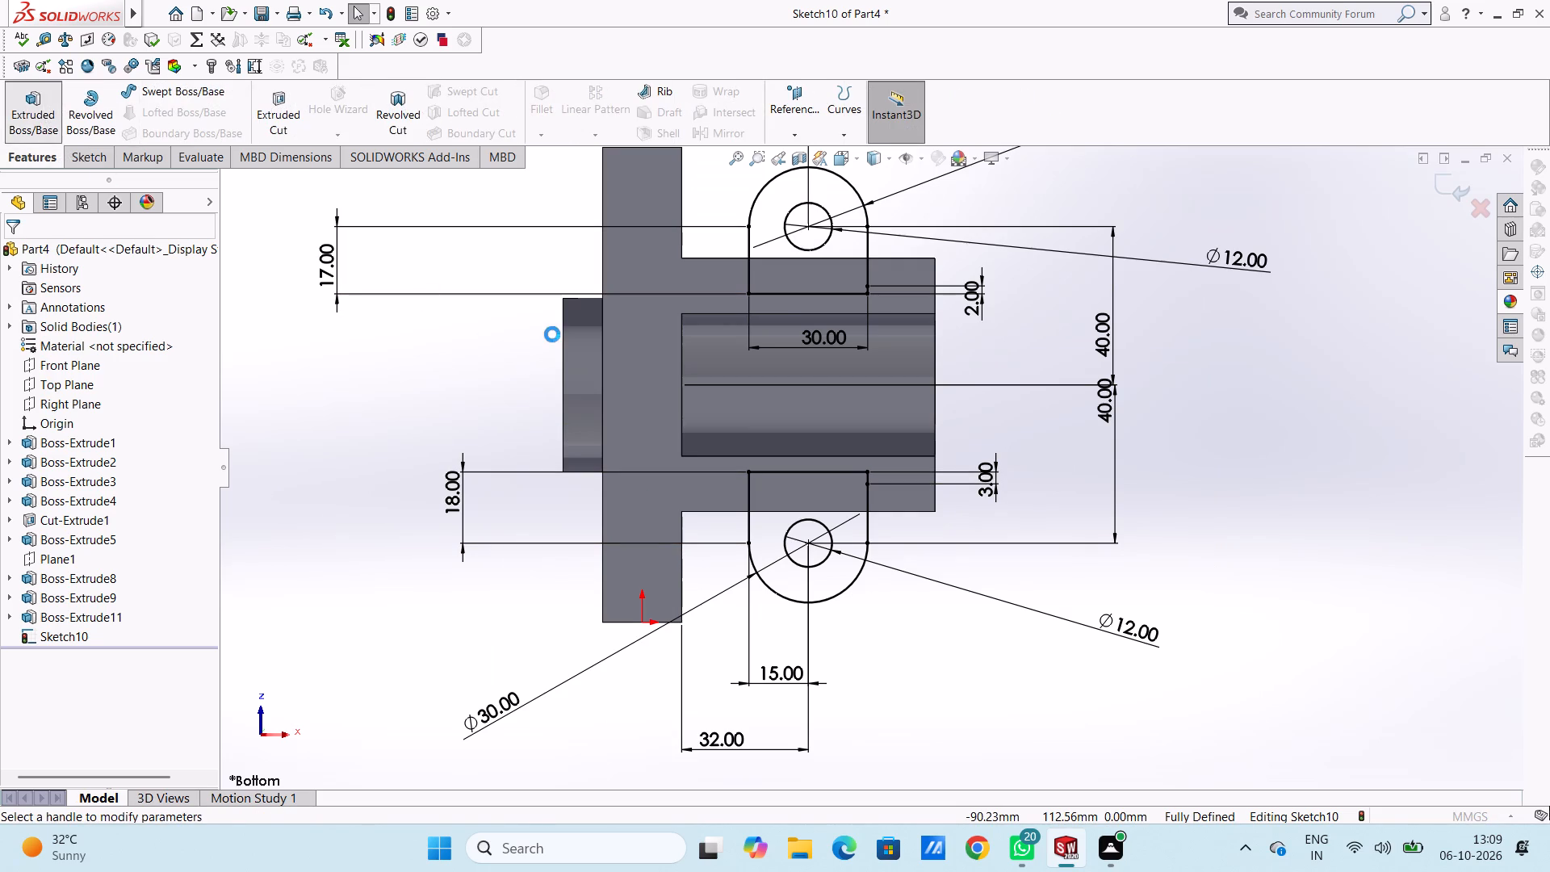
{"action": "scroll", "coordinate": [475, 346], "scroll_direction": "up", "scroll_amount": 4}
{"action": "middle_click_drag", "start_coordinate": [481, 304], "coordinate": [446, 526]}
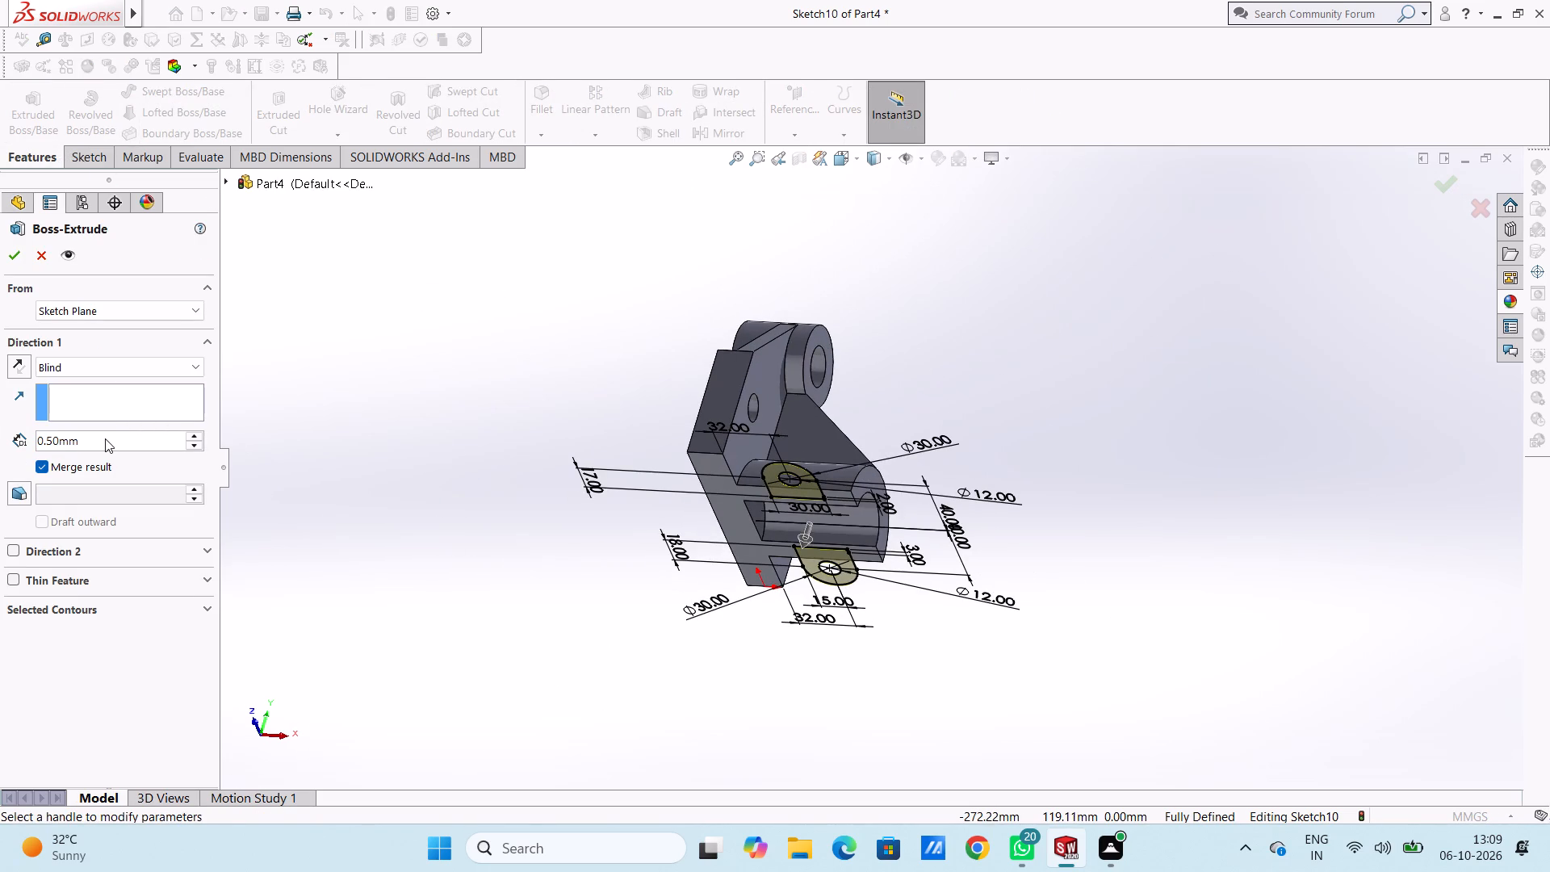
{"action": "double_click", "coordinate": [105, 438]}
{"action": "type", "text": "22"}
{"action": "key", "text": "Return"}
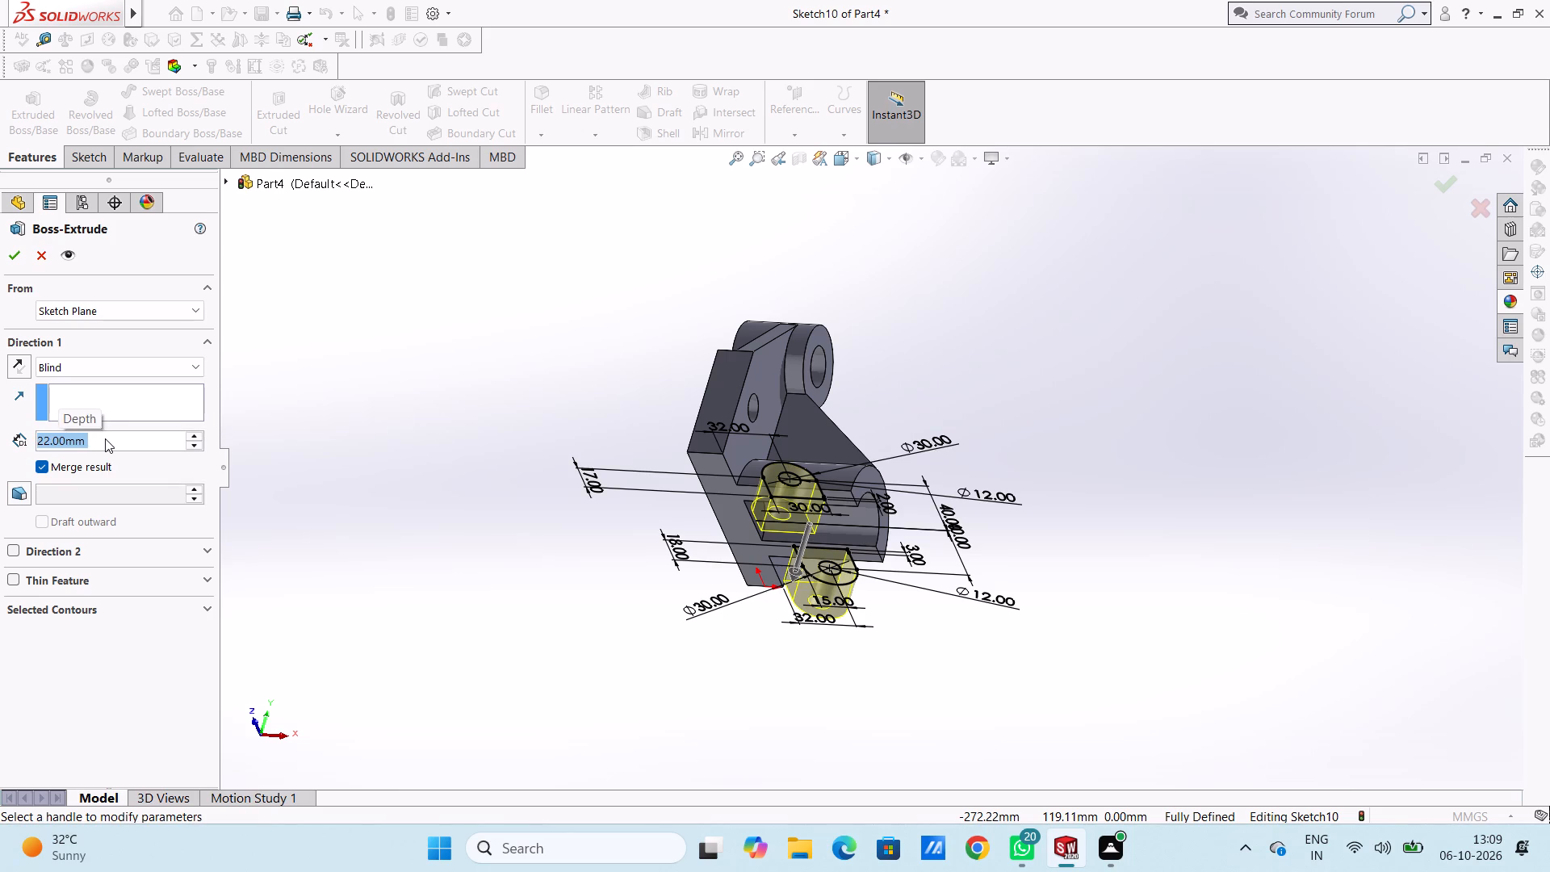
{"action": "left_click", "coordinate": [13, 367]}
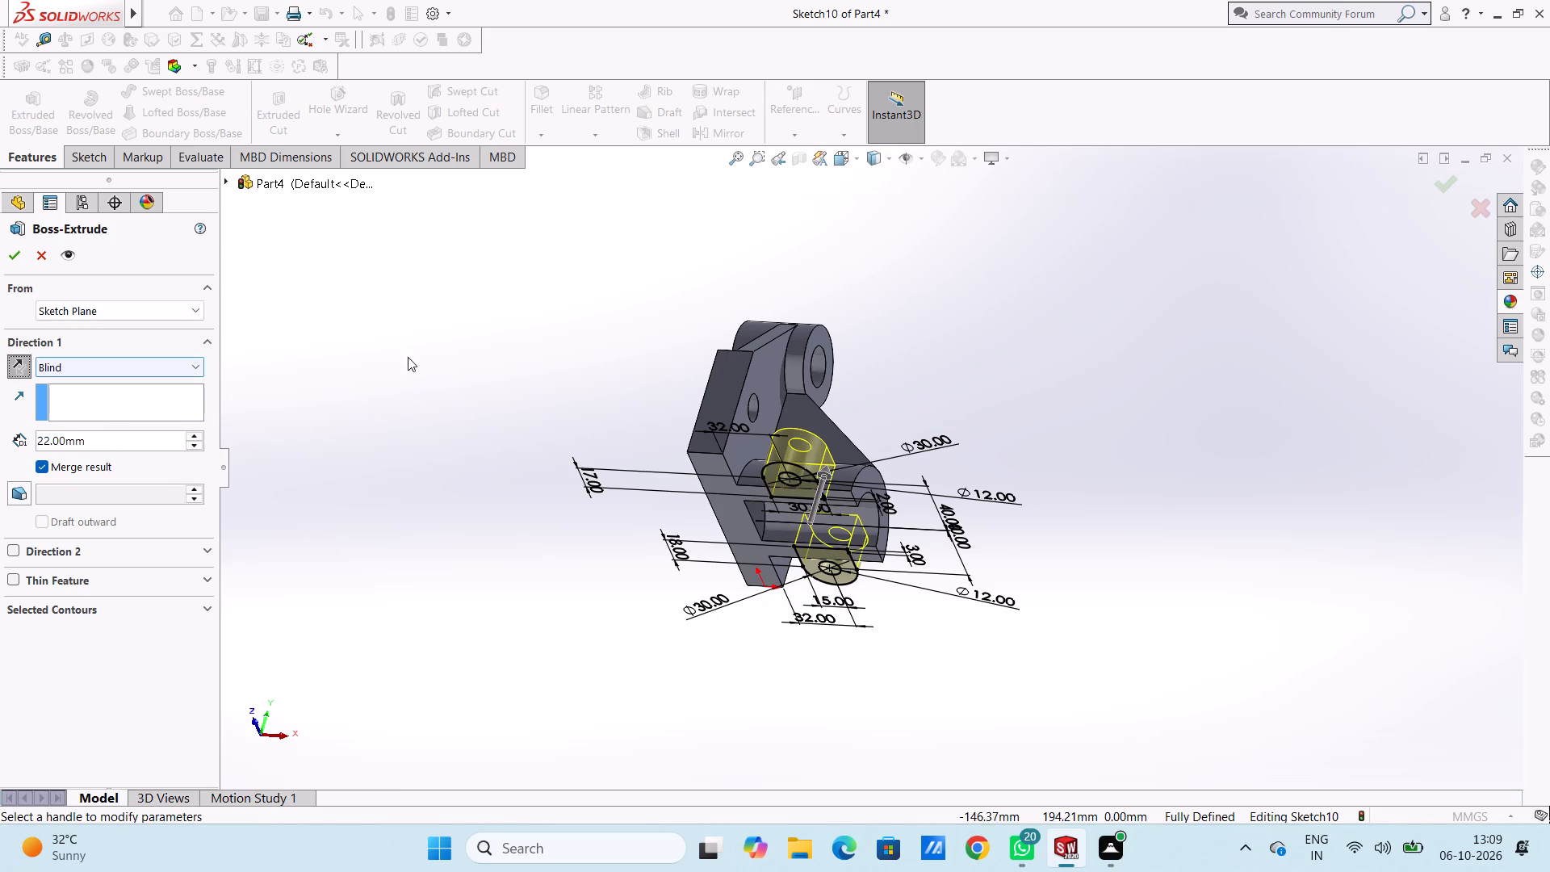
{"action": "middle_click_drag", "start_coordinate": [421, 325], "coordinate": [320, 581]}
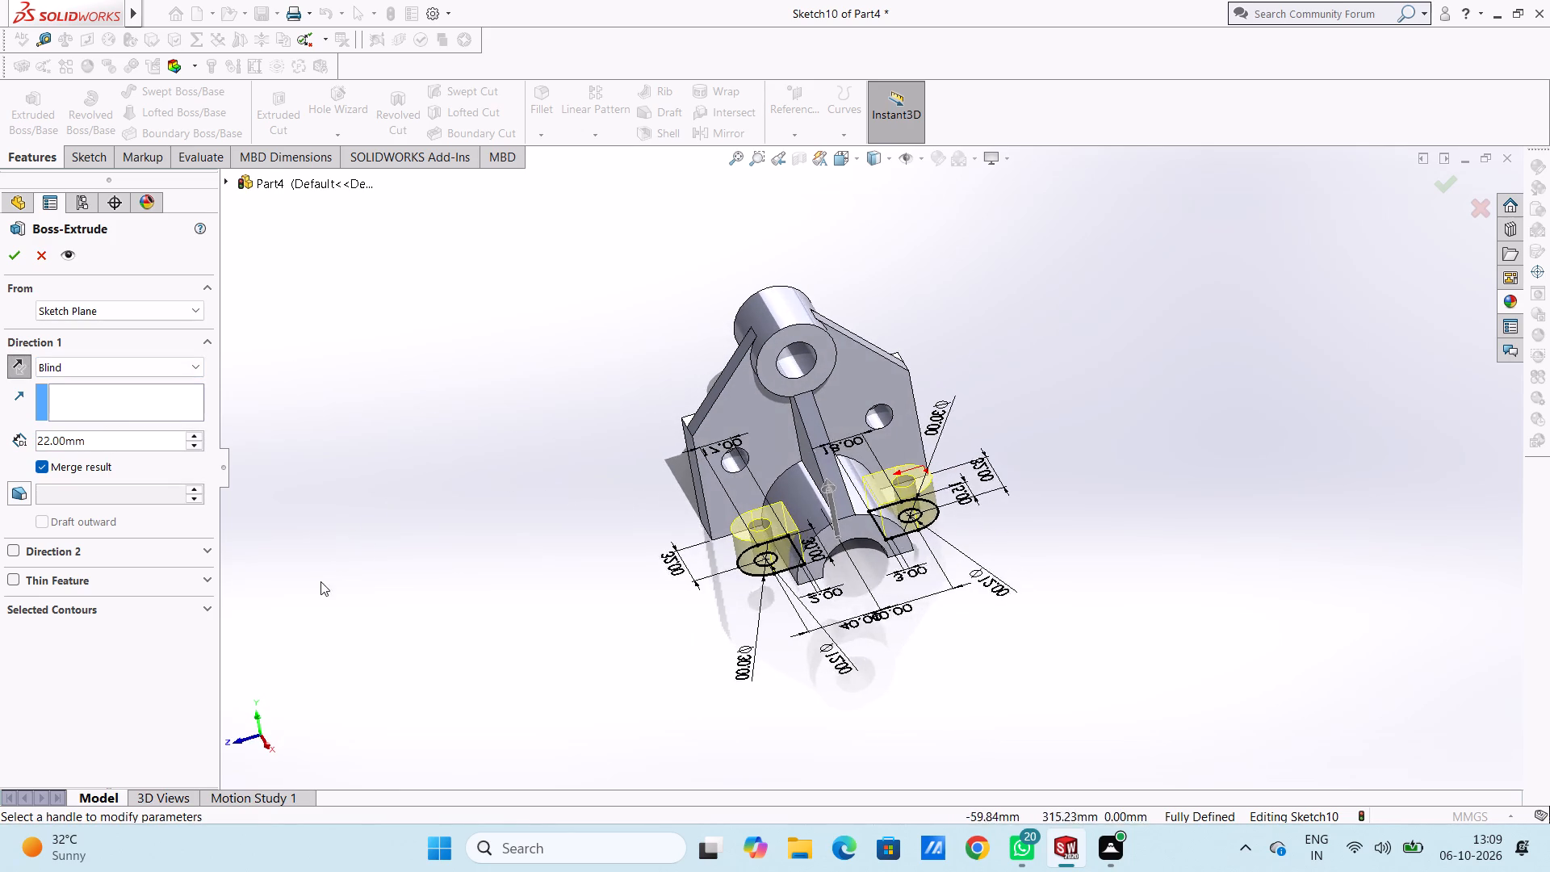
{"action": "scroll", "coordinate": [840, 504], "scroll_direction": "down", "scroll_amount": 8}
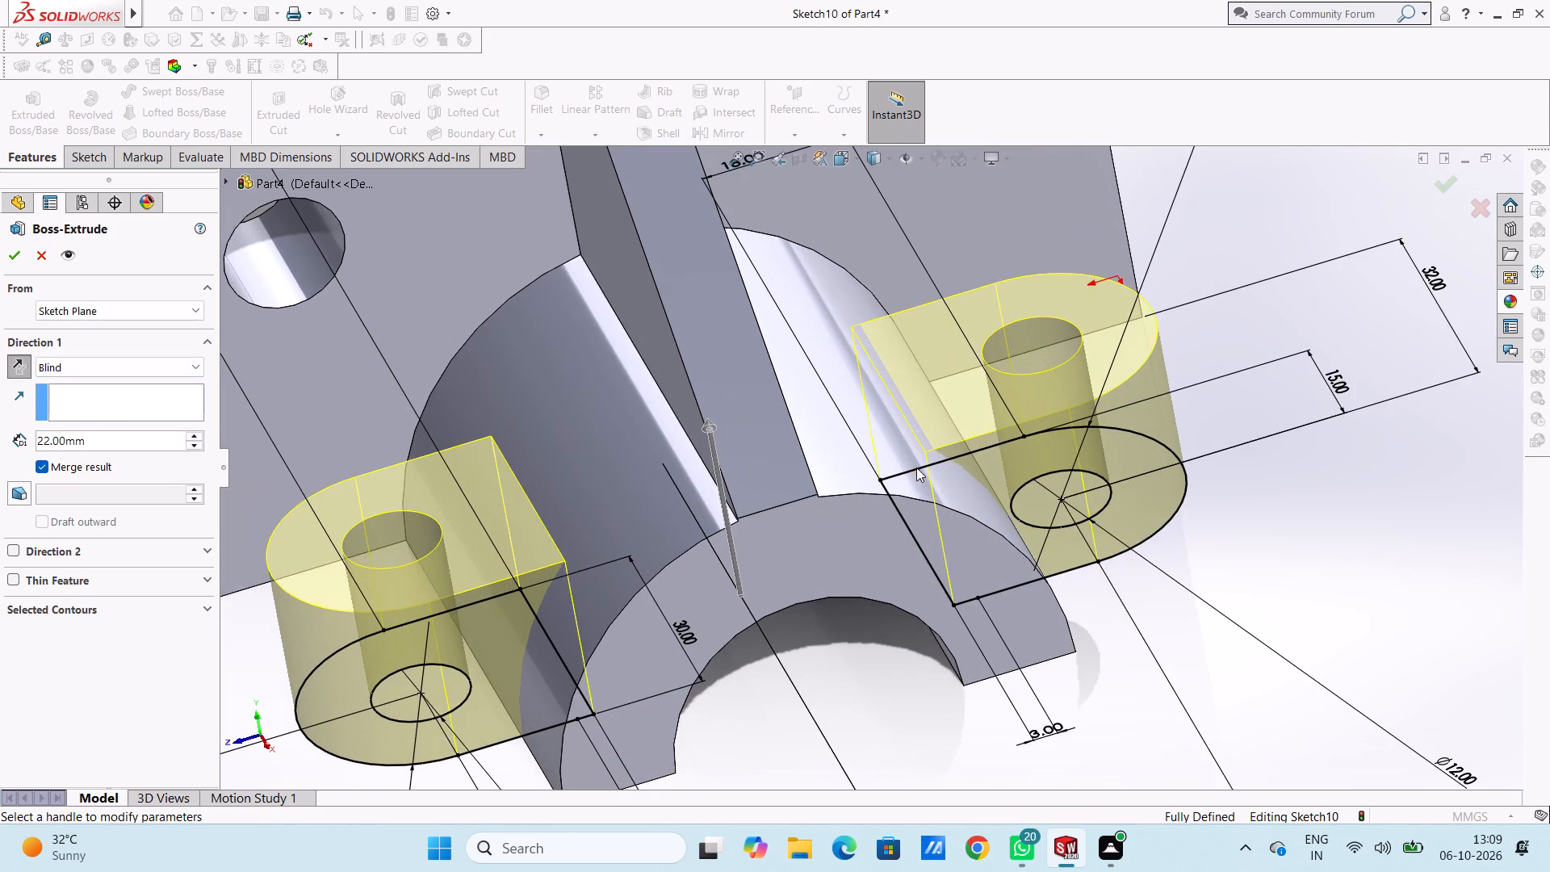
{"action": "scroll", "coordinate": [916, 467], "scroll_direction": "down", "scroll_amount": 1}
{"action": "middle_click_drag", "start_coordinate": [918, 489], "coordinate": [889, 457]}
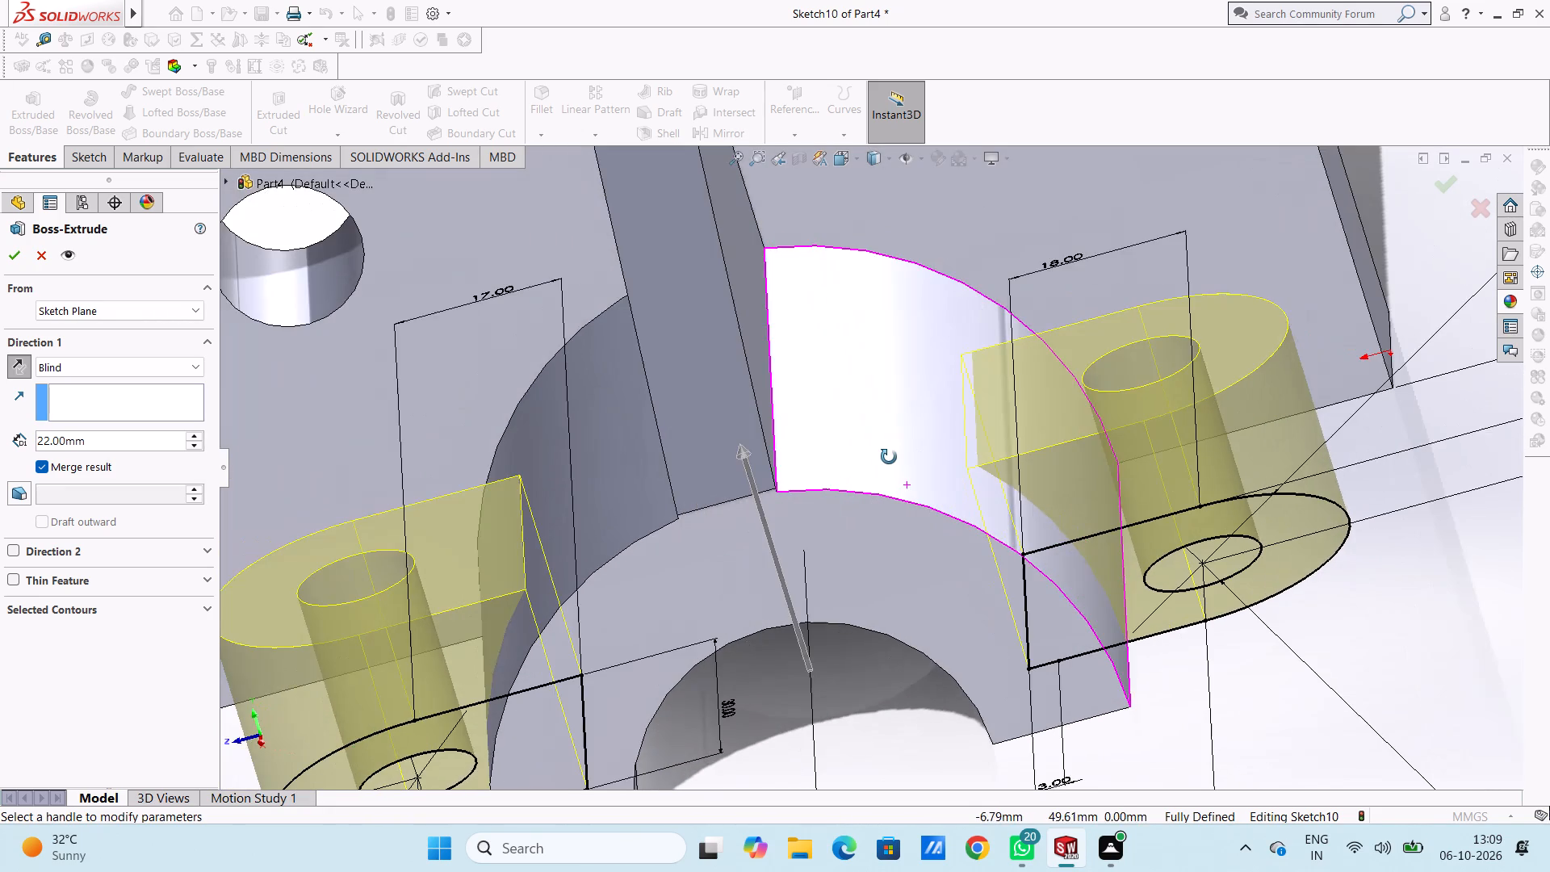
{"action": "middle_click_drag", "start_coordinate": [889, 457], "coordinate": [873, 456]}
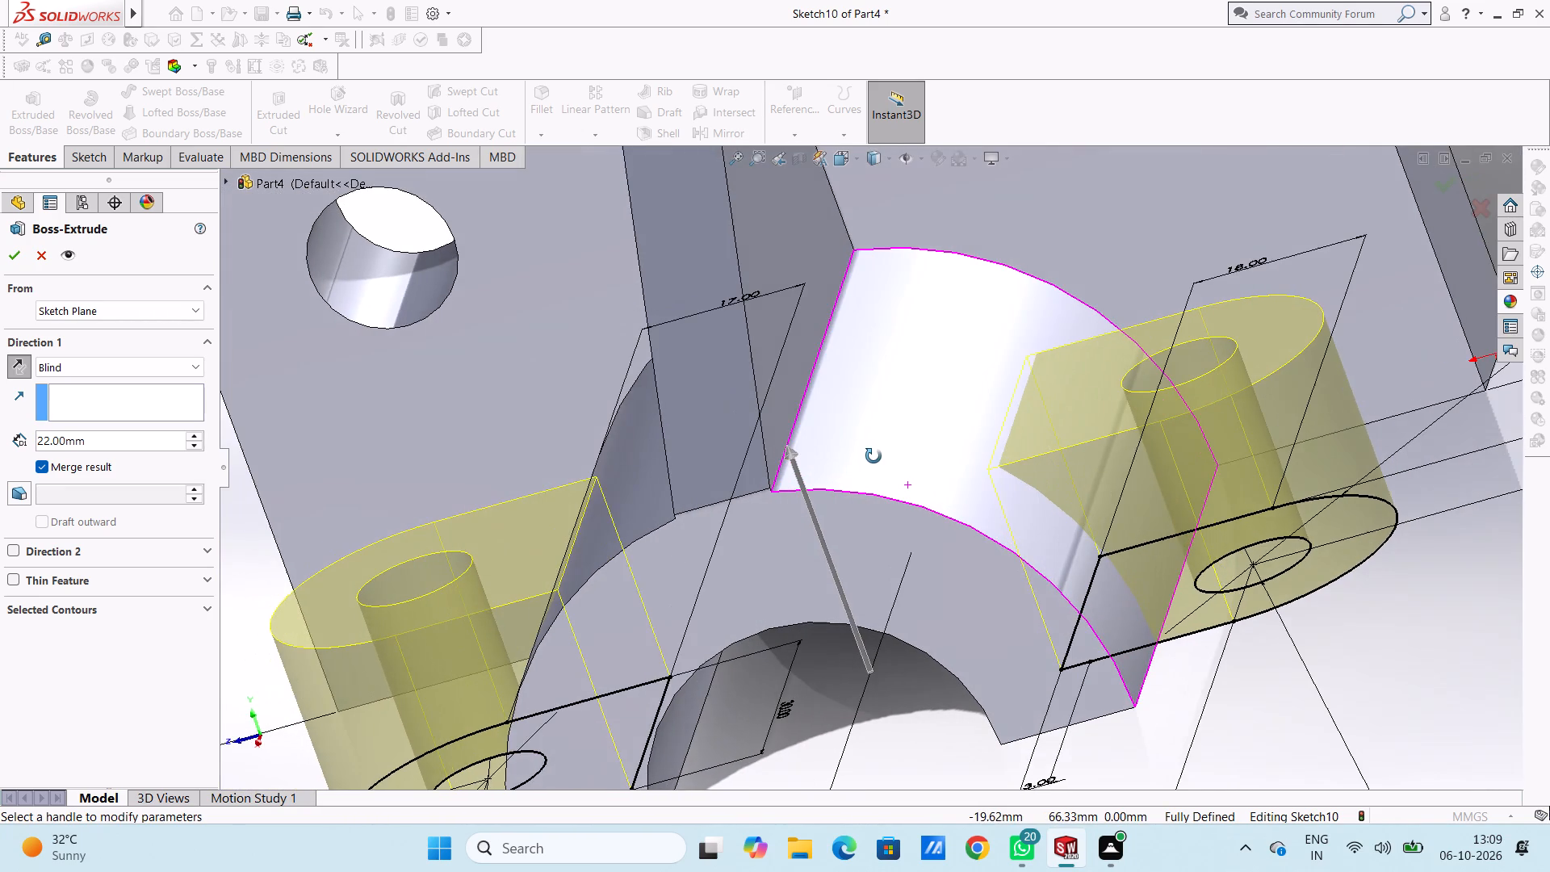
{"action": "middle_click_drag", "start_coordinate": [873, 456], "coordinate": [901, 463]}
{"action": "scroll", "coordinate": [820, 547], "scroll_direction": "up", "scroll_amount": 4}
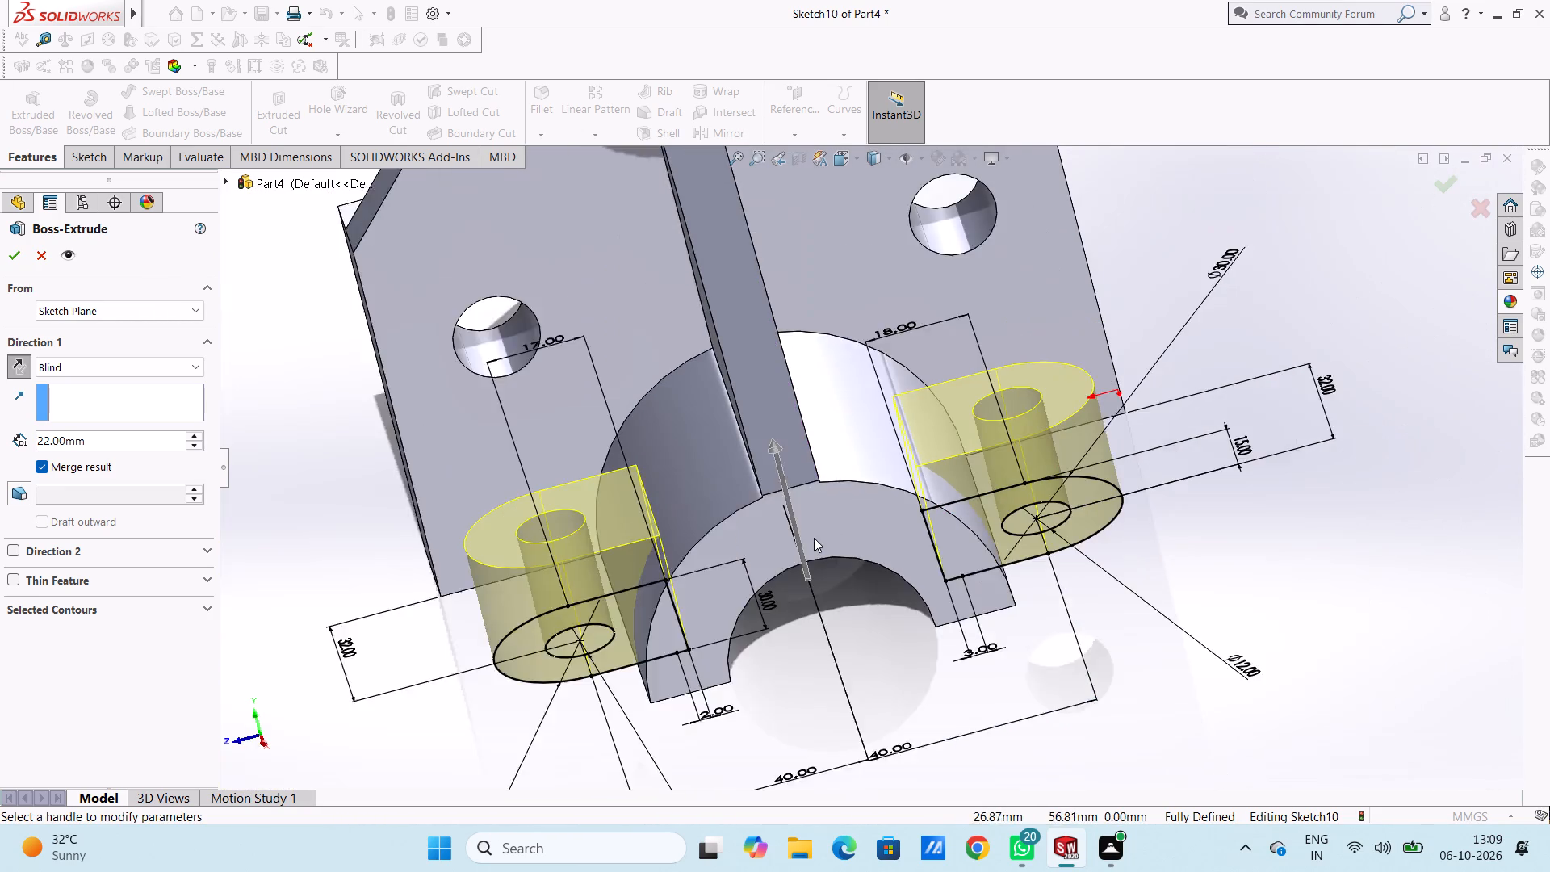
{"action": "scroll", "coordinate": [797, 568], "scroll_direction": "up", "scroll_amount": 4}
{"action": "middle_click_drag", "start_coordinate": [421, 469], "coordinate": [492, 417]}
{"action": "left_click", "coordinate": [9, 250]}
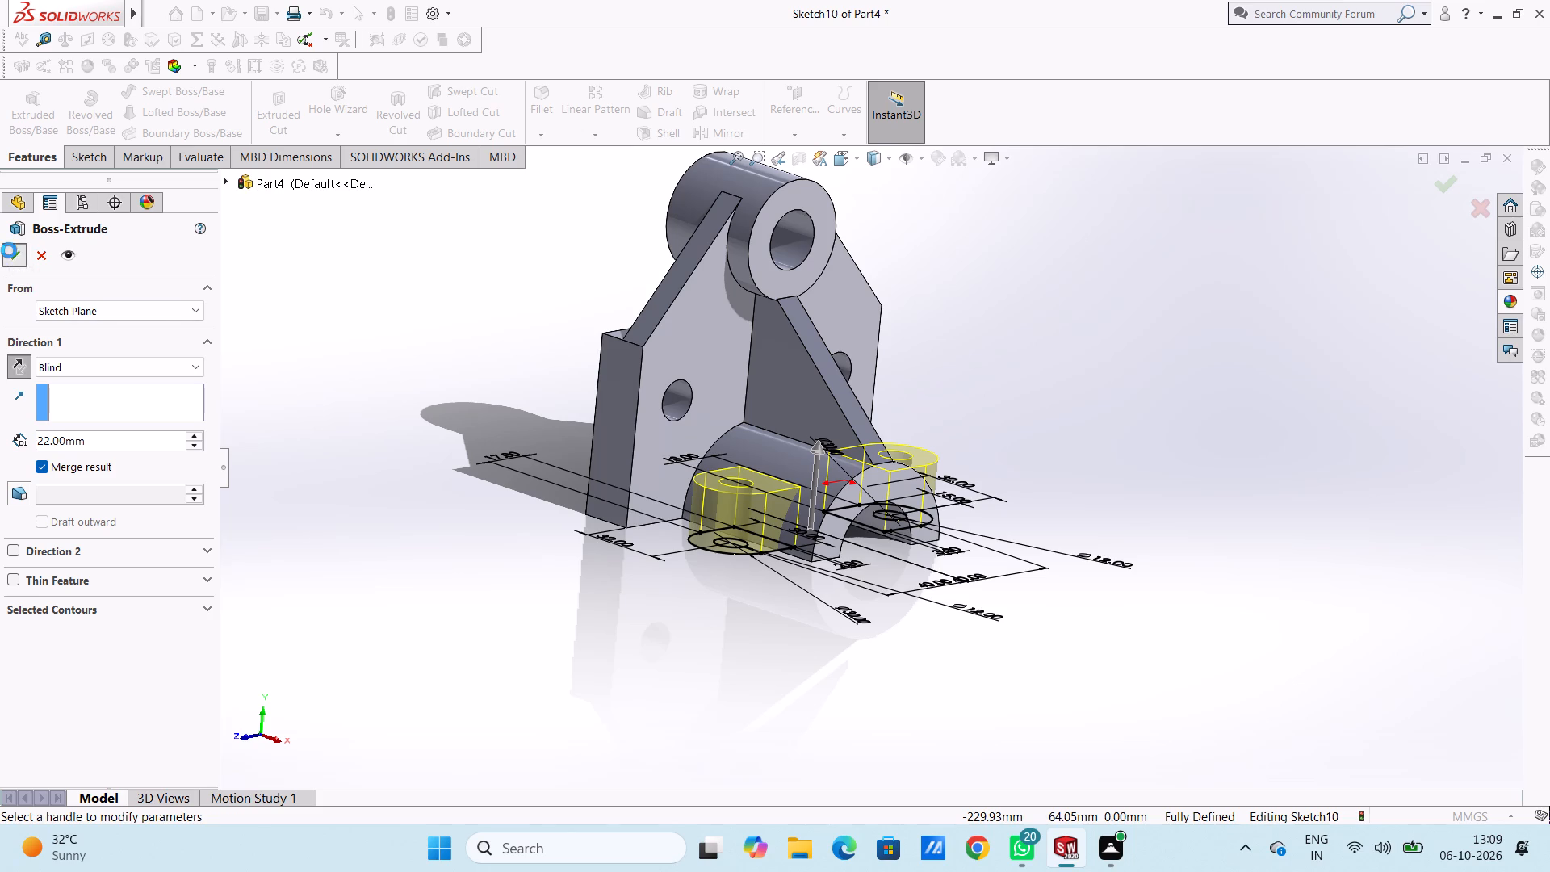
{"action": "left_click", "coordinate": [358, 343]}
Examine the bracket and its new side lugs from several angles, ending in the isometric view.
{"action": "middle_click_drag", "start_coordinate": [460, 401], "coordinate": [408, 484]}
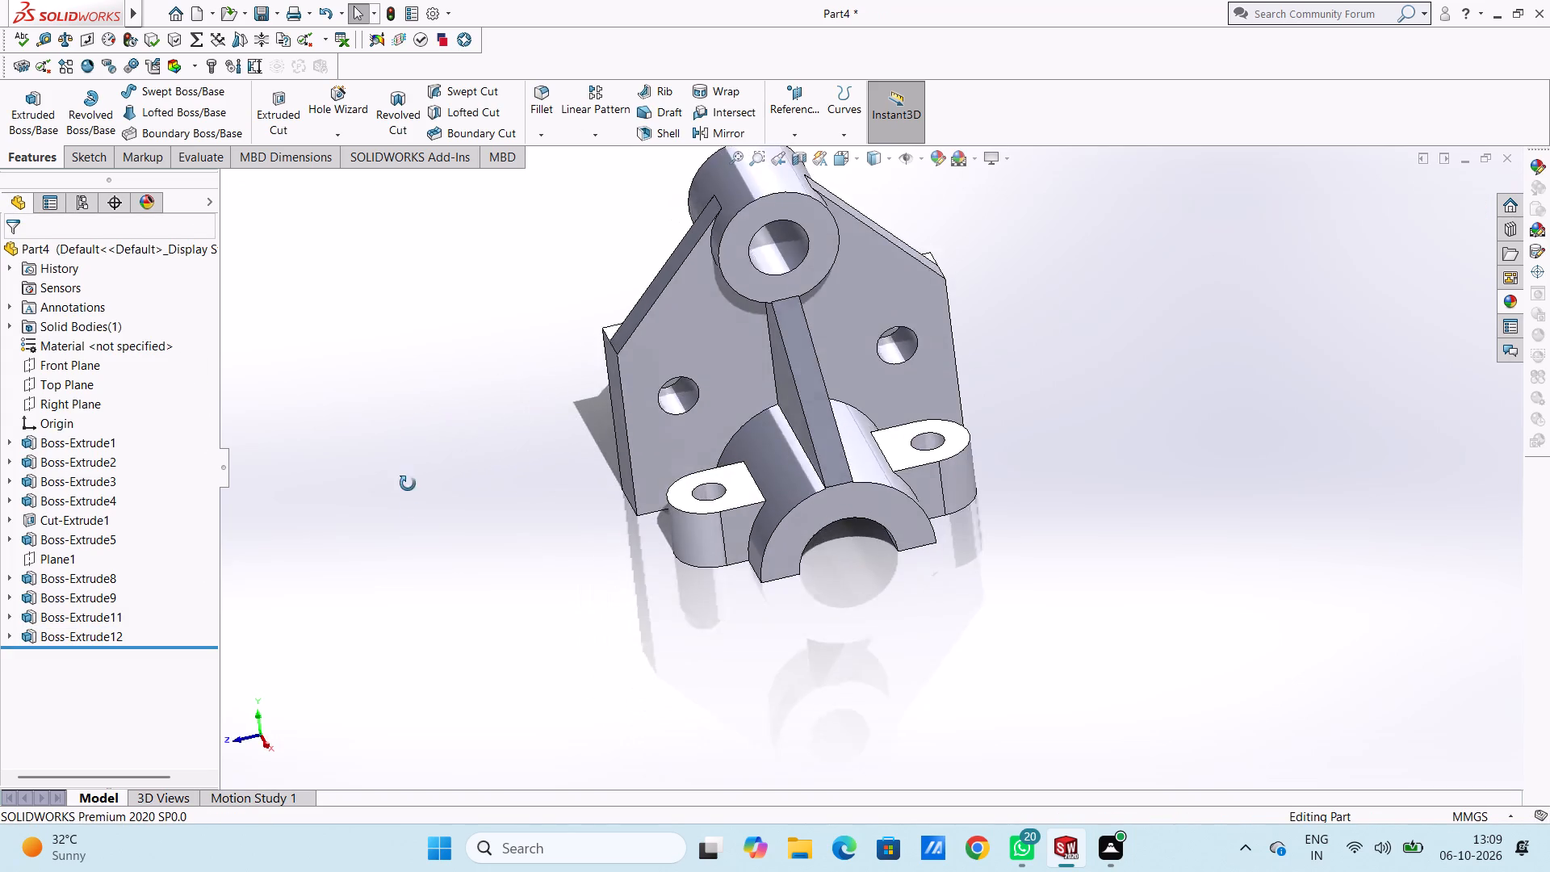
{"action": "middle_click_drag", "start_coordinate": [408, 484], "coordinate": [418, 535]}
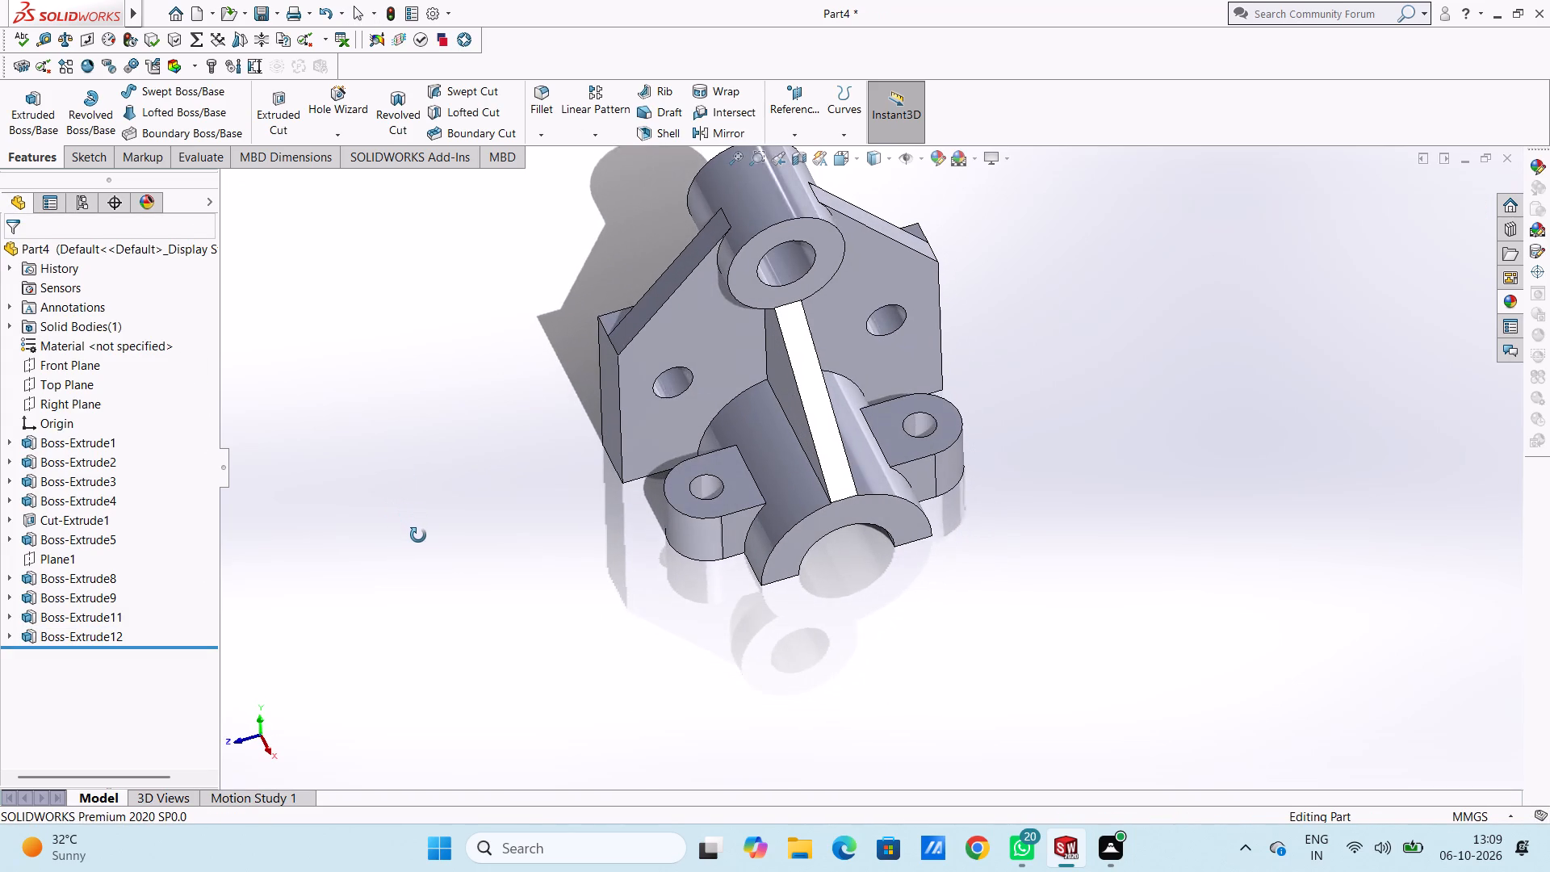
{"action": "middle_click_drag", "start_coordinate": [418, 535], "coordinate": [434, 490]}
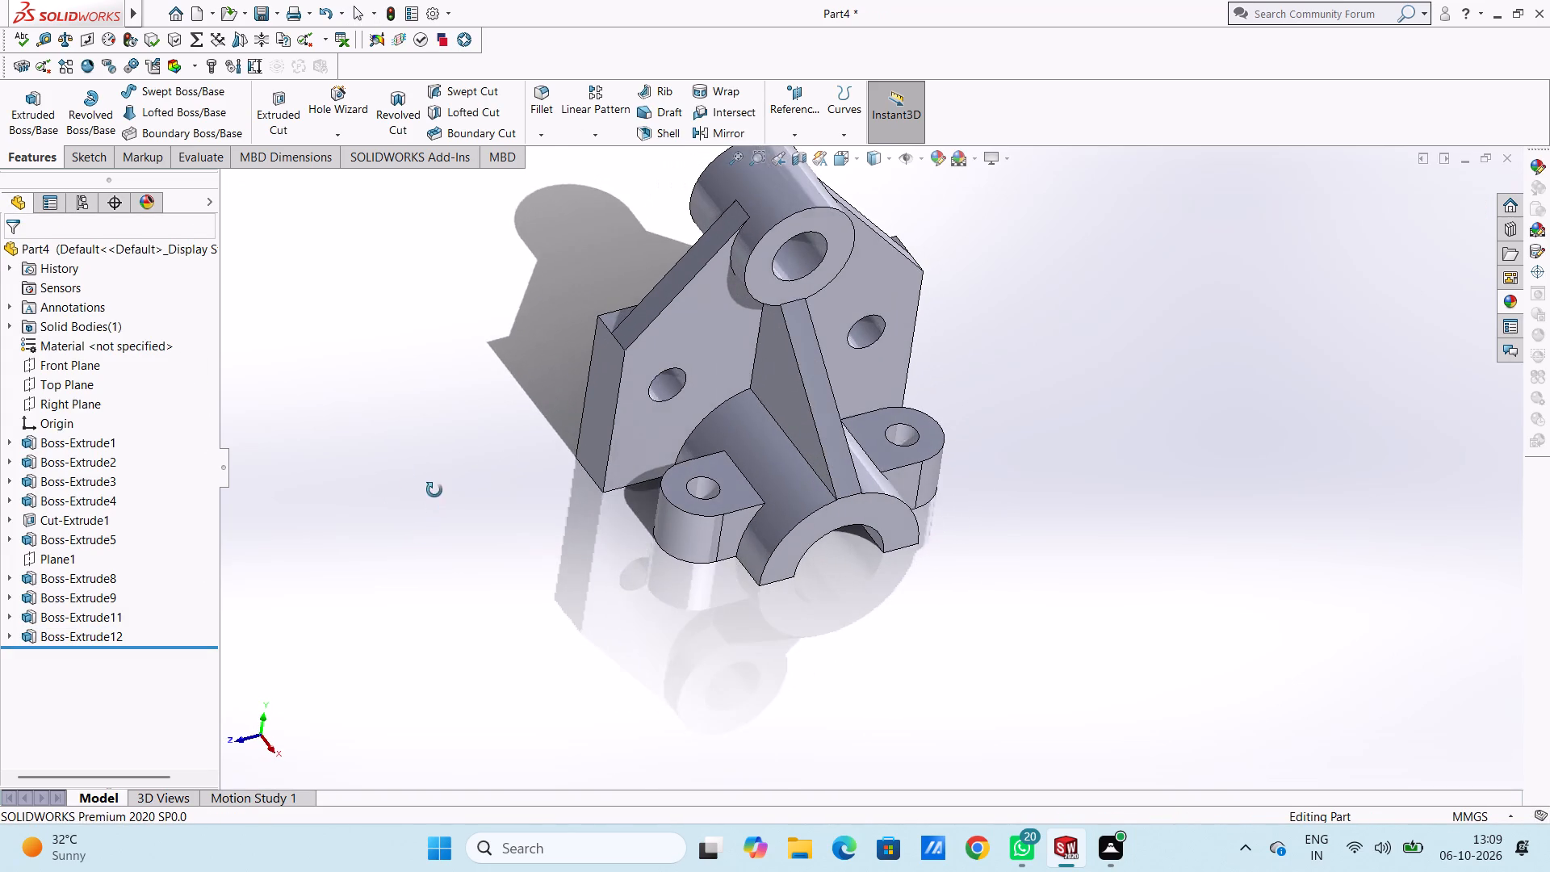
{"action": "middle_click_drag", "start_coordinate": [434, 490], "coordinate": [430, 480]}
{"action": "middle_click_drag", "start_coordinate": [392, 566], "coordinate": [416, 539]}
{"action": "scroll", "coordinate": [416, 539], "scroll_direction": "up", "scroll_amount": 1}
{"action": "key", "text": "Escape"}
{"action": "key", "text": "Escape"}
{"action": "key", "text": "ctrl+7"}
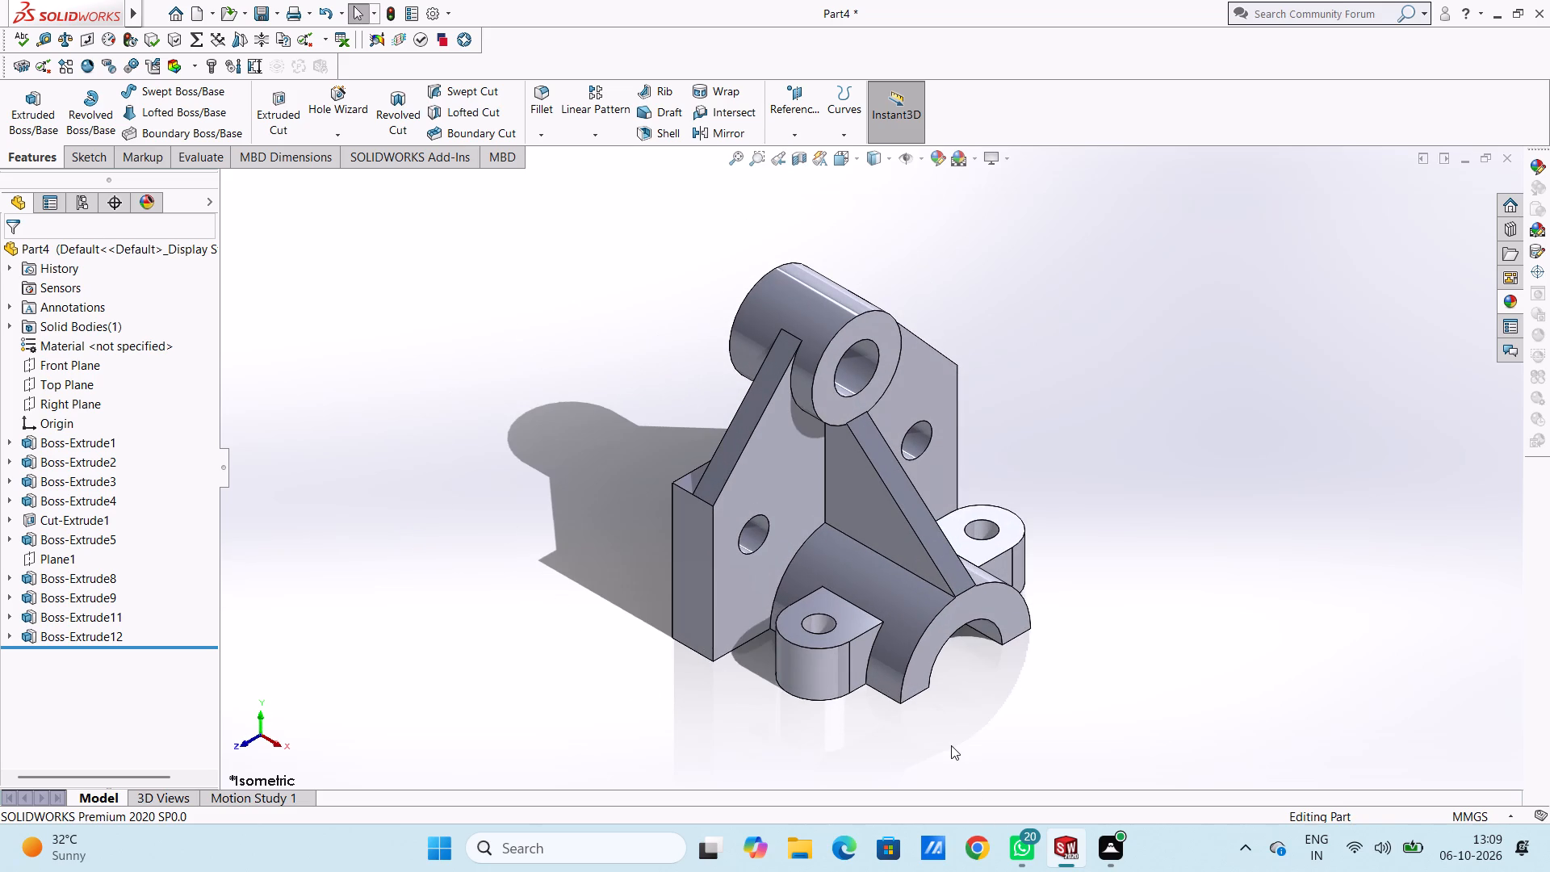
{"action": "scroll", "coordinate": [950, 743], "scroll_direction": "up", "scroll_amount": 3}
{"action": "scroll", "coordinate": [953, 670], "scroll_direction": "down", "scroll_amount": 2}
{"action": "scroll", "coordinate": [937, 513], "scroll_direction": "up", "scroll_amount": 1}
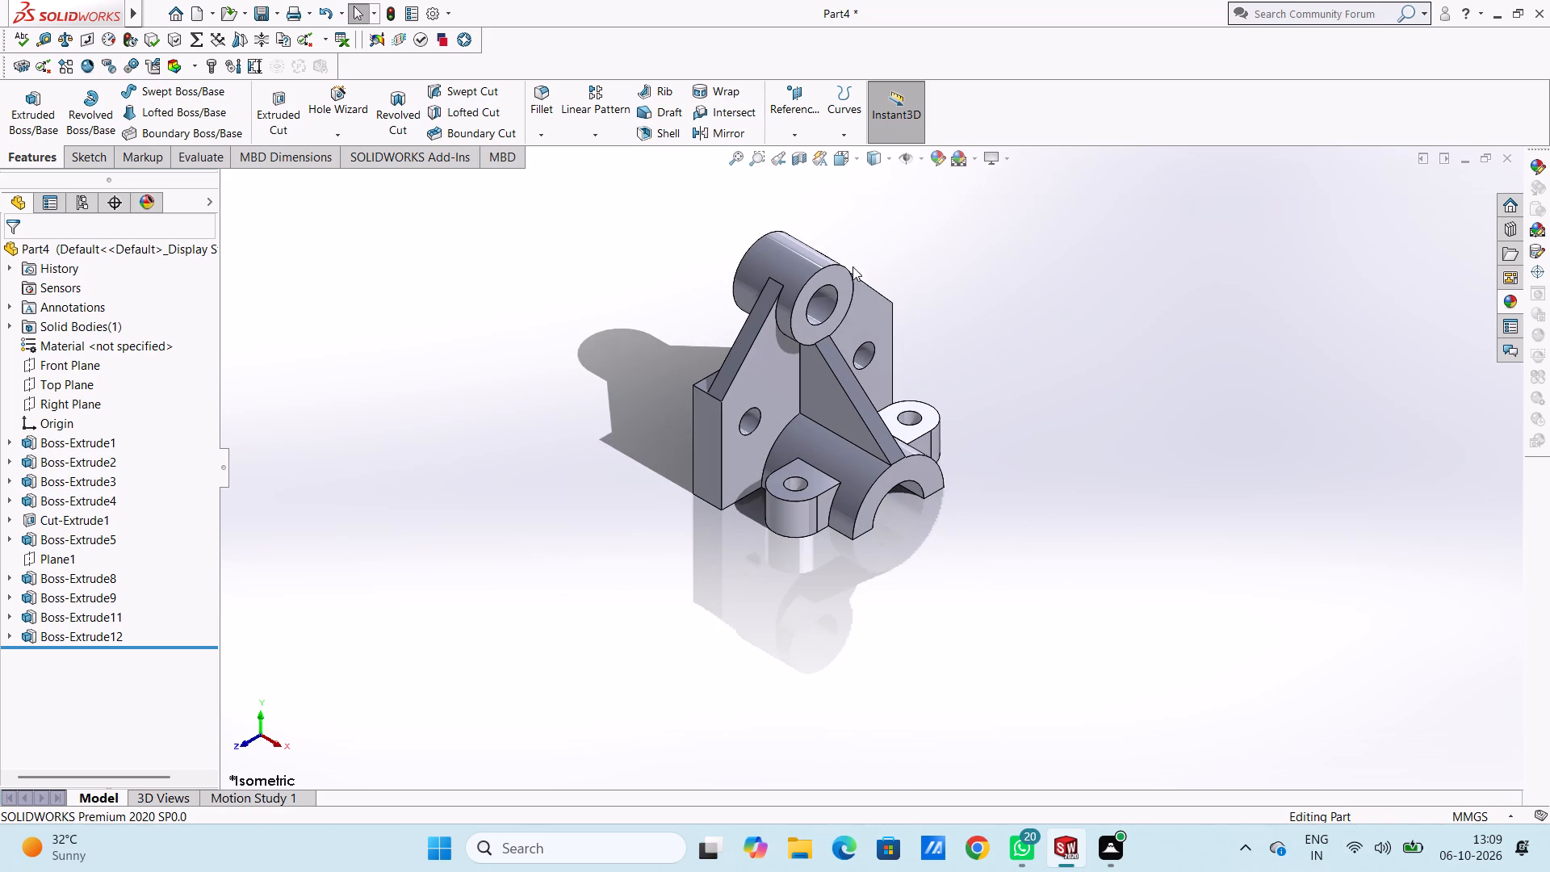
{"action": "scroll", "coordinate": [831, 254], "scroll_direction": "down", "scroll_amount": 1}
Apply a dark orange-brown colour (RGB 186, 91, 6) to the whole part.
{"action": "left_click", "coordinate": [933, 157]}
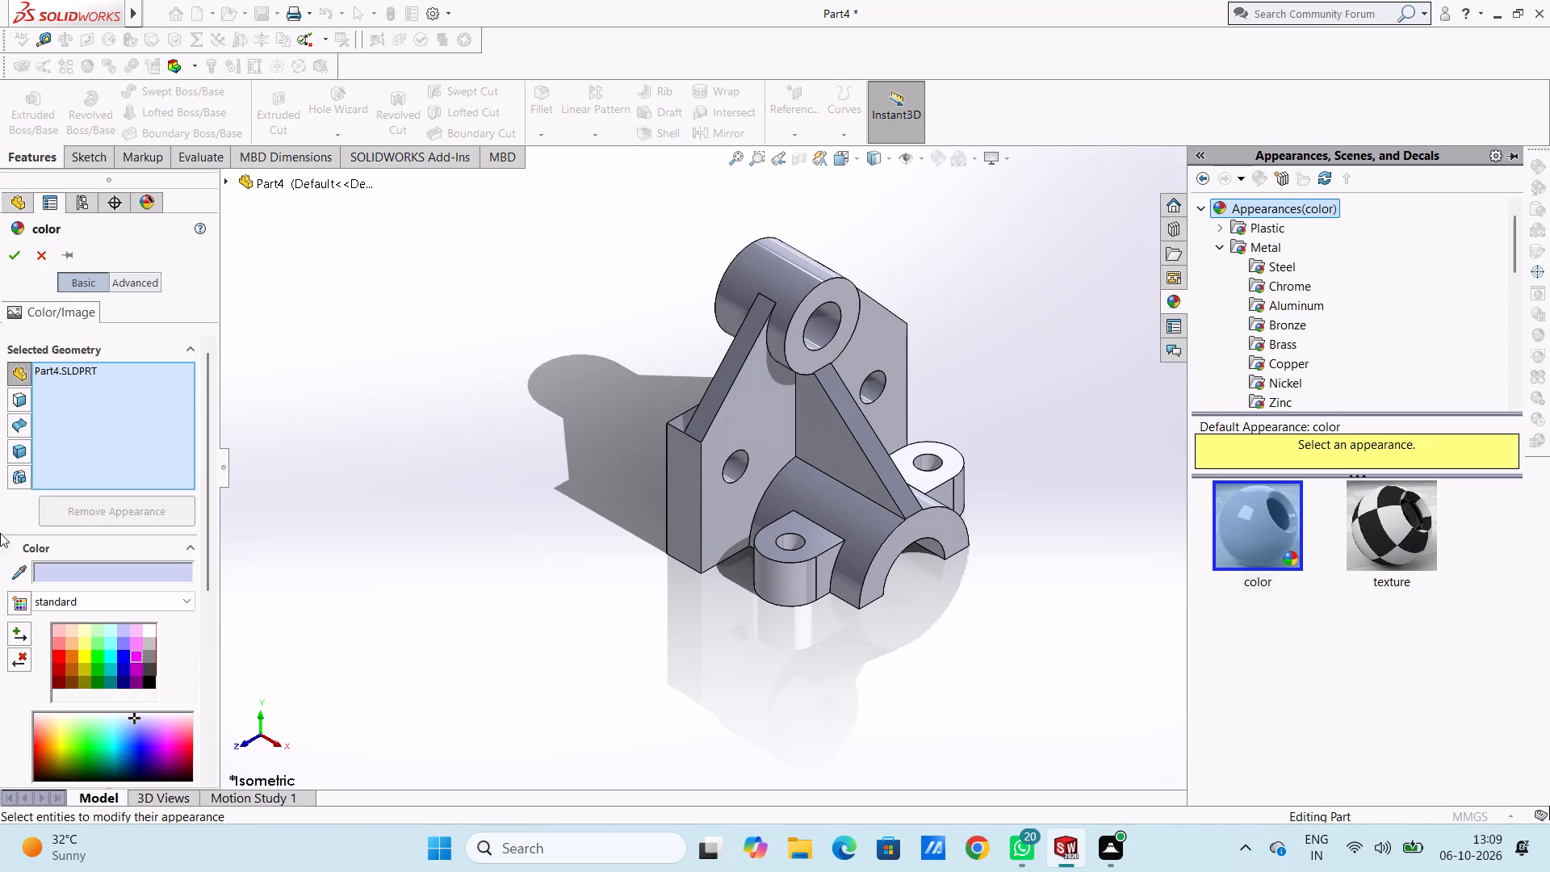
{"action": "left_click", "coordinate": [72, 656]}
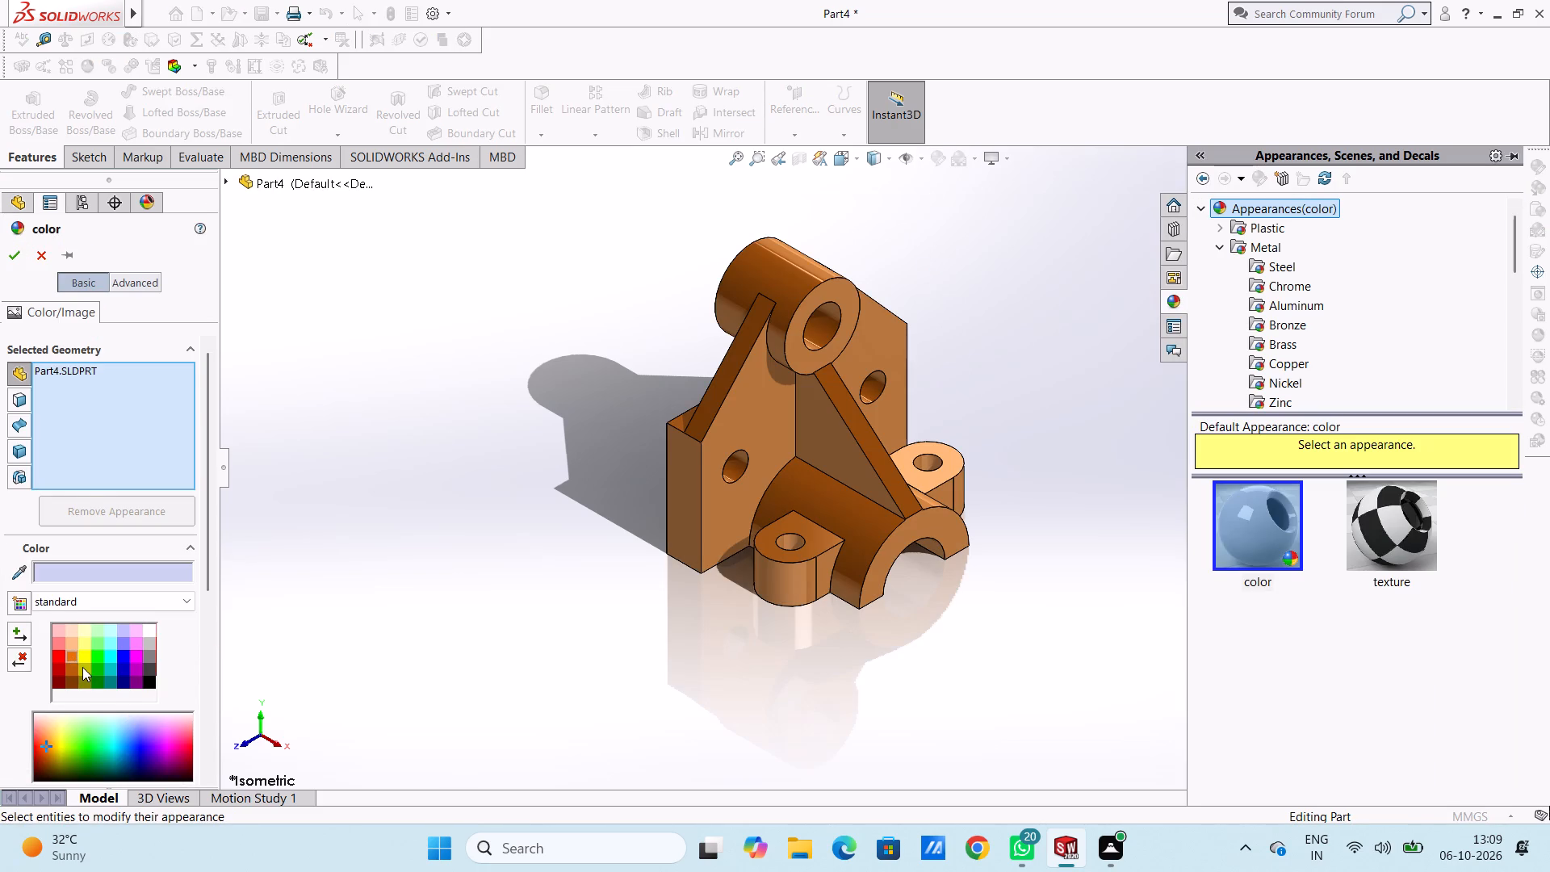
{"action": "scroll", "coordinate": [82, 669], "scroll_direction": "down", "scroll_amount": 1}
{"action": "left_click", "coordinate": [70, 547]}
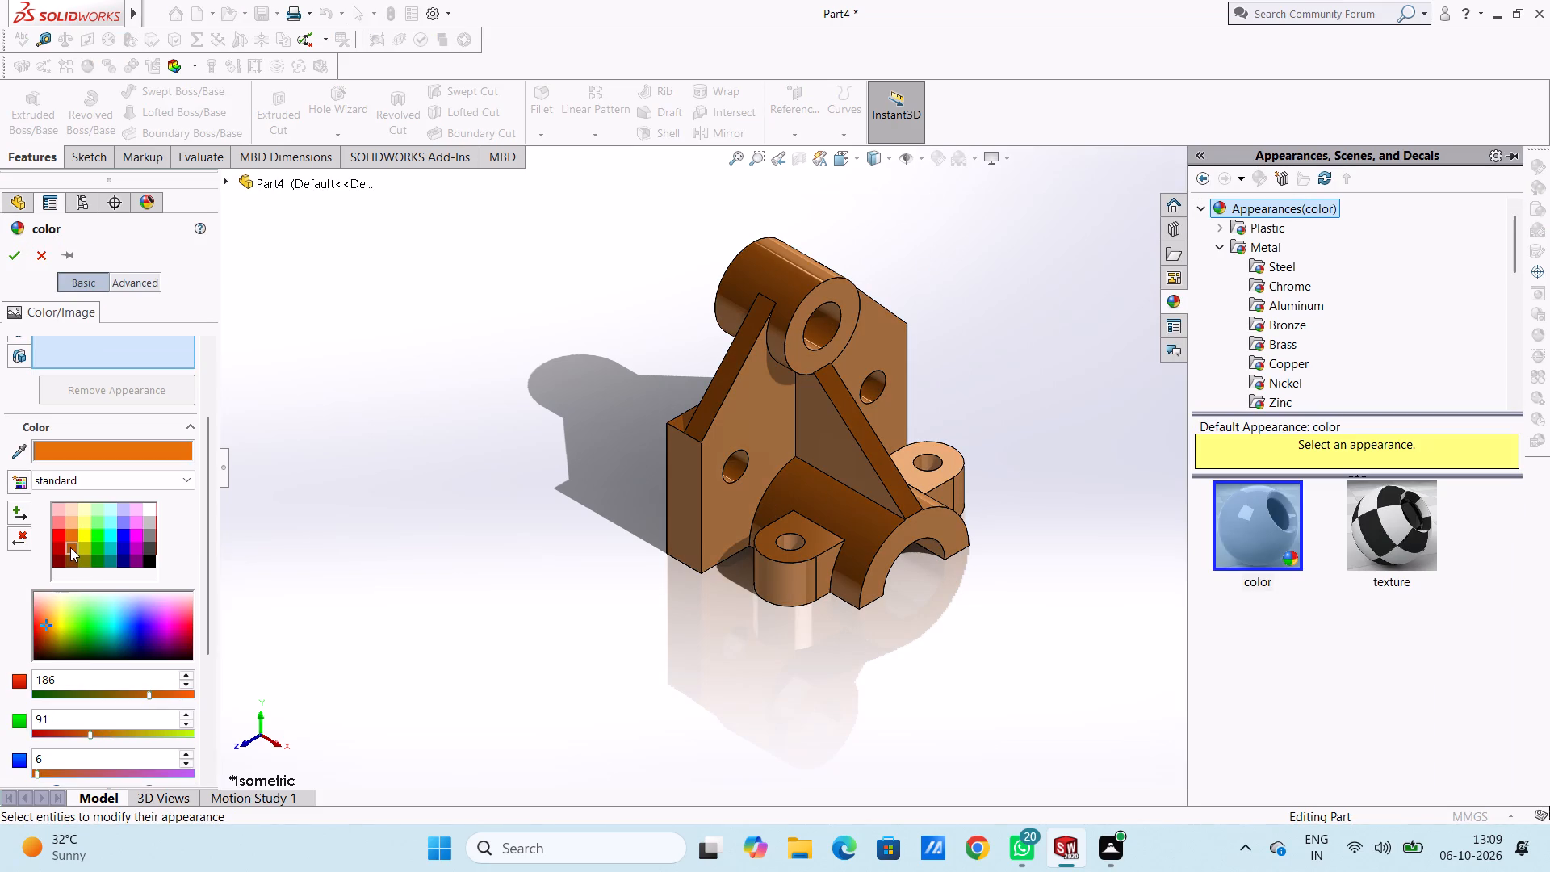
{"action": "left_click", "coordinate": [16, 262]}
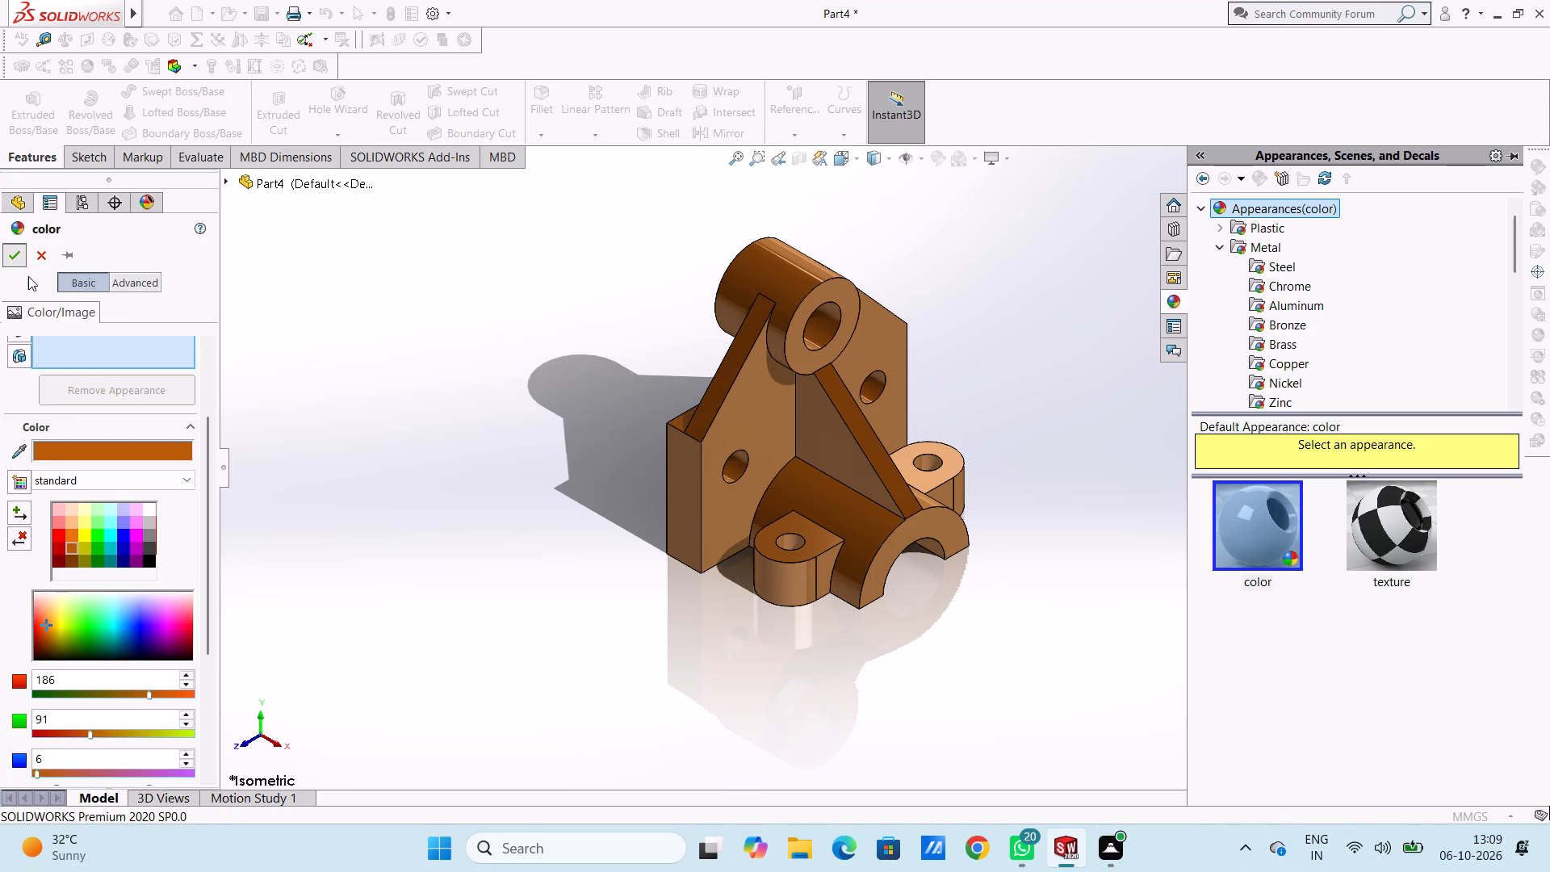
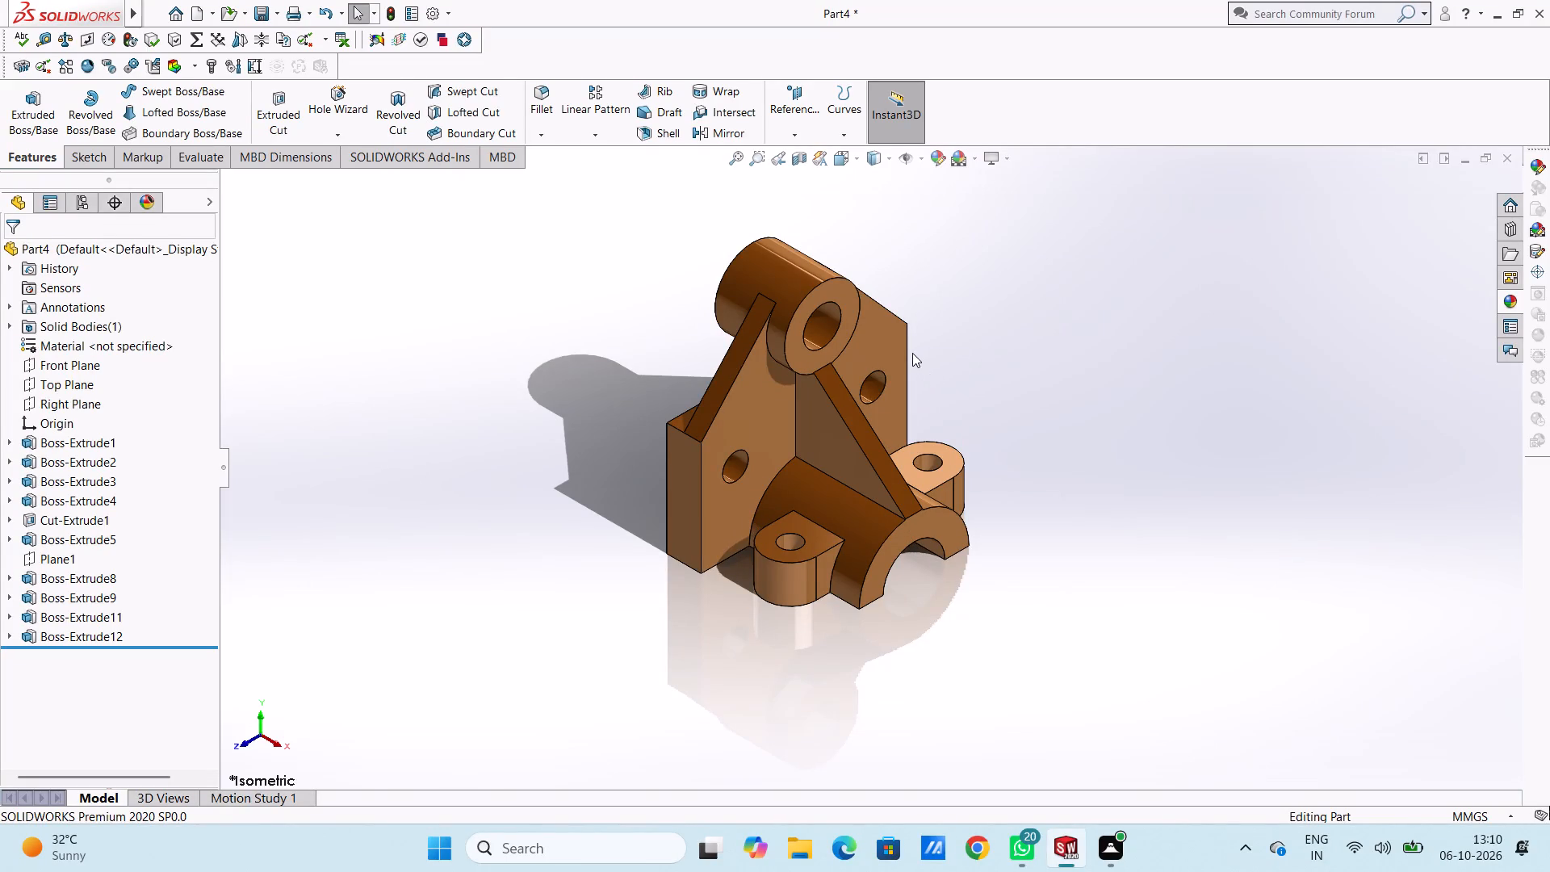
Apply the chromium plate metal appearance to the bore face of the upper ring.
{"action": "scroll", "coordinate": [801, 333], "scroll_direction": "up", "scroll_amount": 2}
{"action": "scroll", "coordinate": [894, 387], "scroll_direction": "down", "scroll_amount": 2}
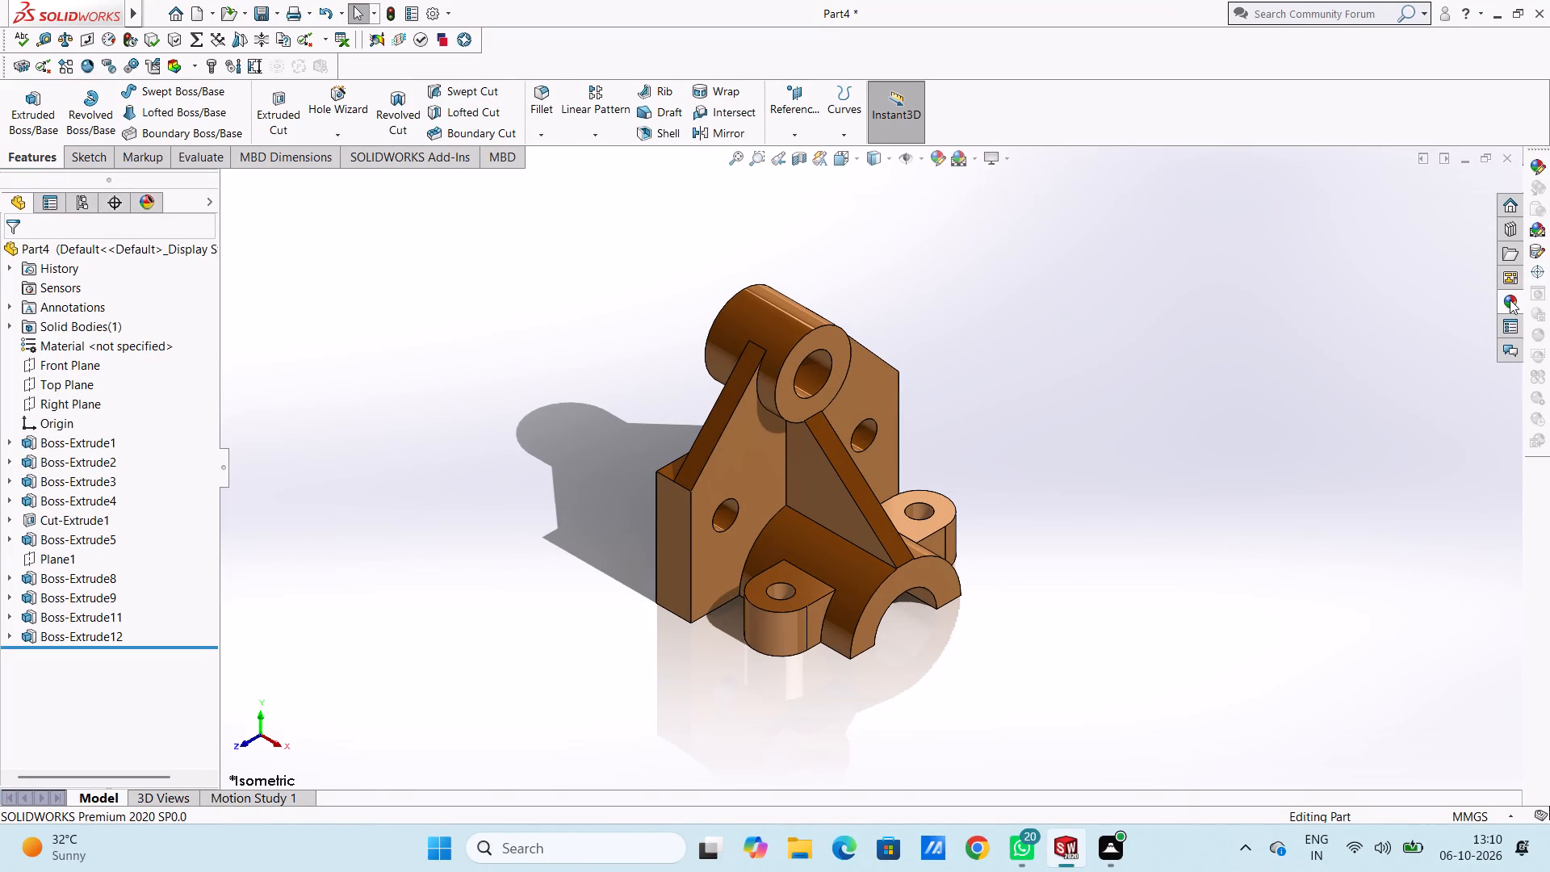
{"action": "left_click", "coordinate": [1510, 300]}
{"action": "left_click", "coordinate": [1259, 241]}
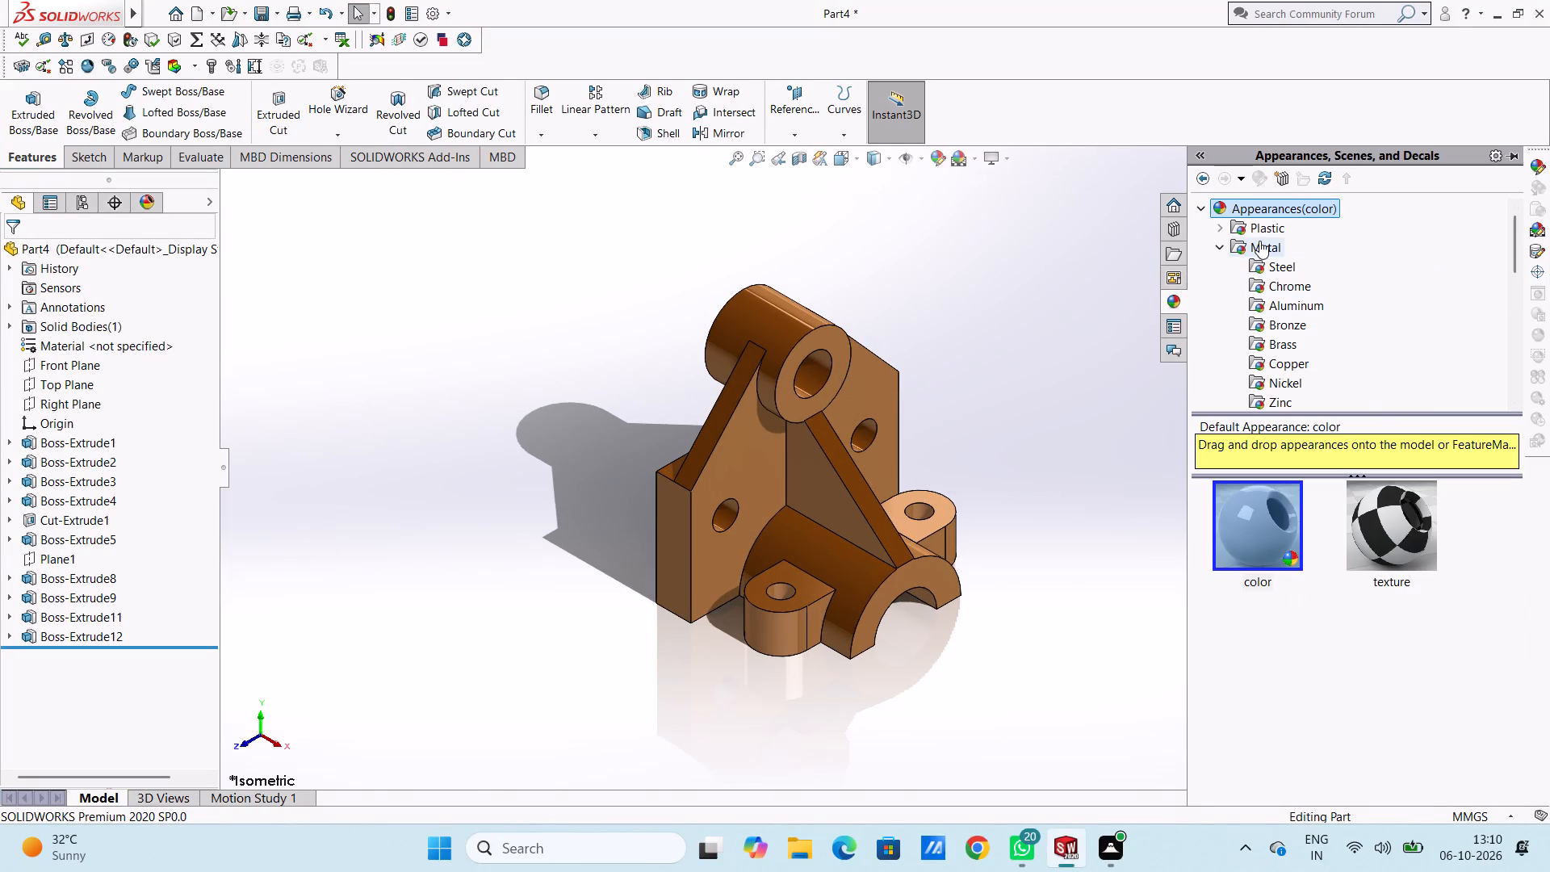
{"action": "left_click_drag", "start_coordinate": [1388, 522], "coordinate": [820, 379]}
{"action": "left_click", "coordinate": [816, 383]}
Apply the chromium plate appearance to the inner face of the upright block's left mounting hole.
{"action": "scroll", "coordinate": [734, 558], "scroll_direction": "down", "scroll_amount": 4}
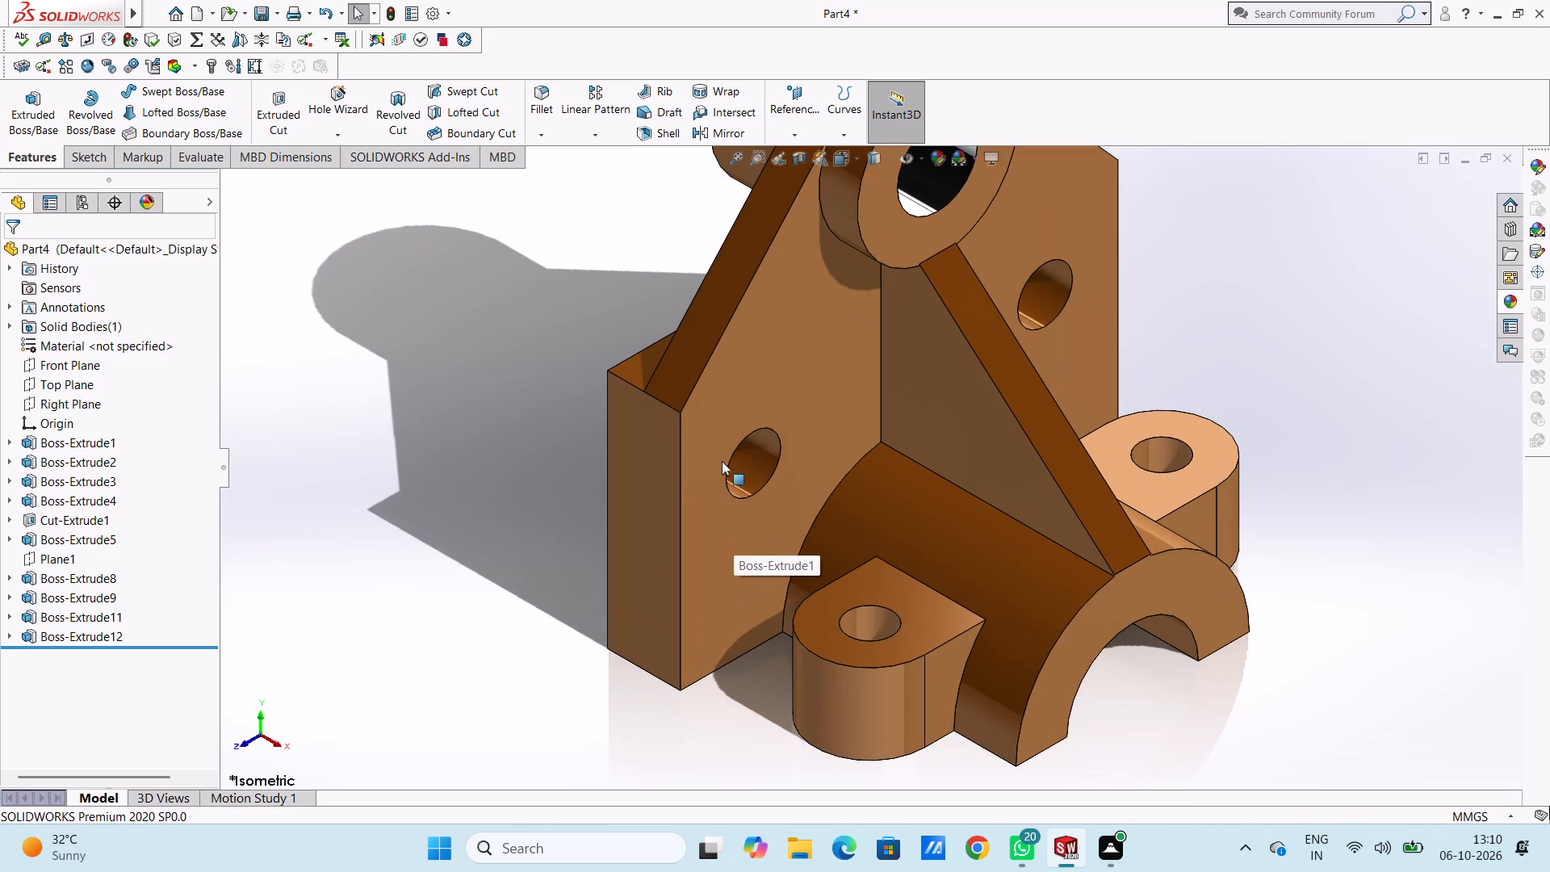
{"action": "left_click", "coordinate": [1511, 299]}
{"action": "left_click_drag", "start_coordinate": [1403, 537], "coordinate": [770, 477]}
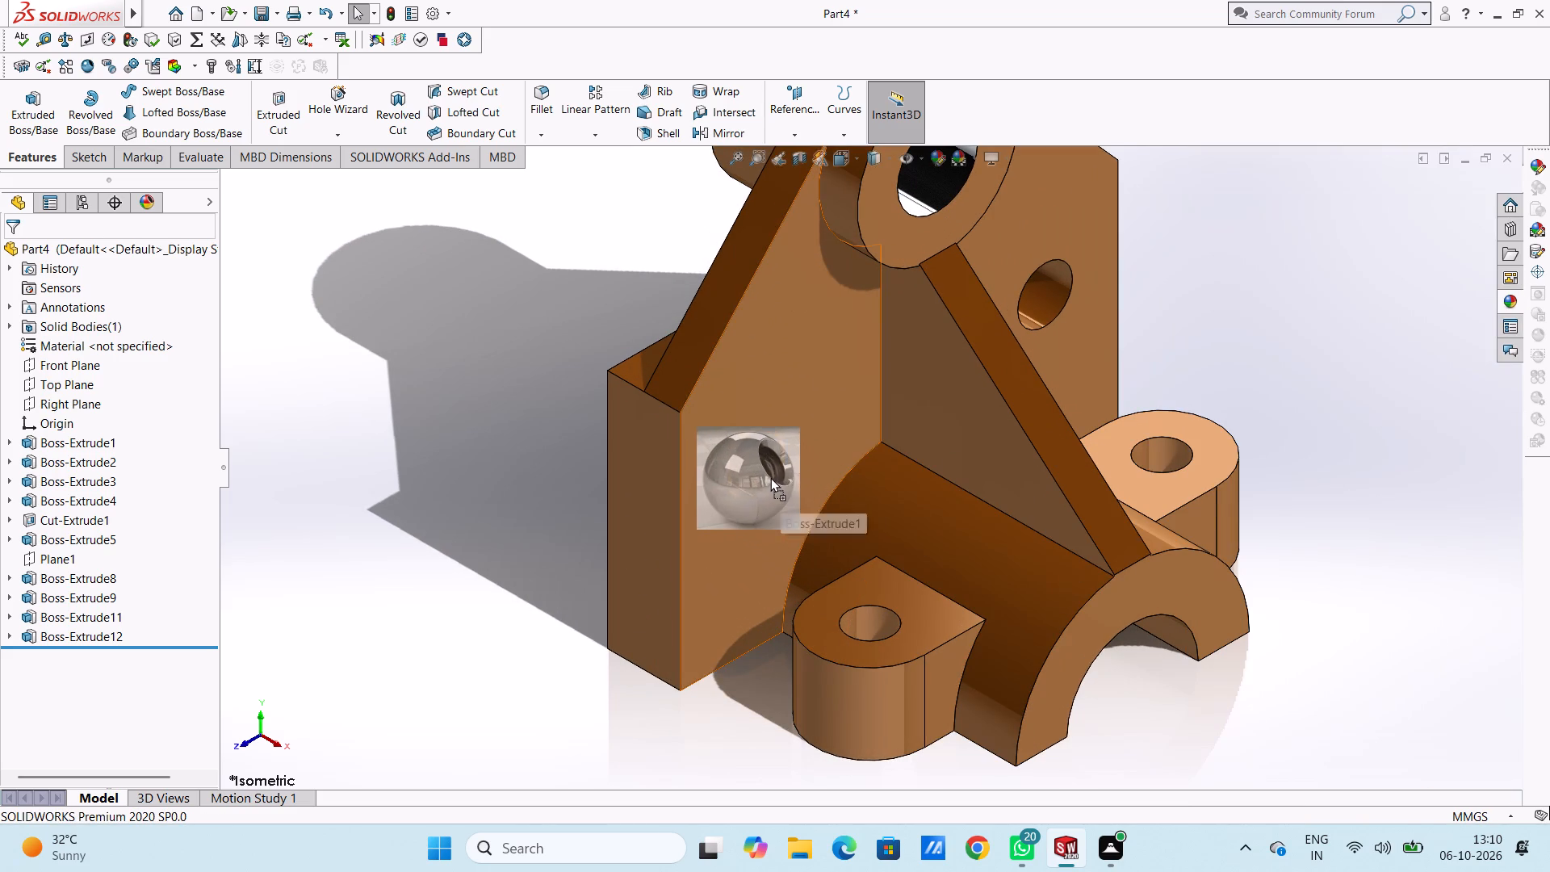
{"action": "left_click_drag", "start_coordinate": [770, 477], "coordinate": [764, 472]}
{"action": "left_click", "coordinate": [764, 472]}
Apply the chromium plate appearance to the hole face of the left side lug.
{"action": "scroll", "coordinate": [869, 635], "scroll_direction": "down", "scroll_amount": 2}
{"action": "left_click", "coordinate": [1510, 304]}
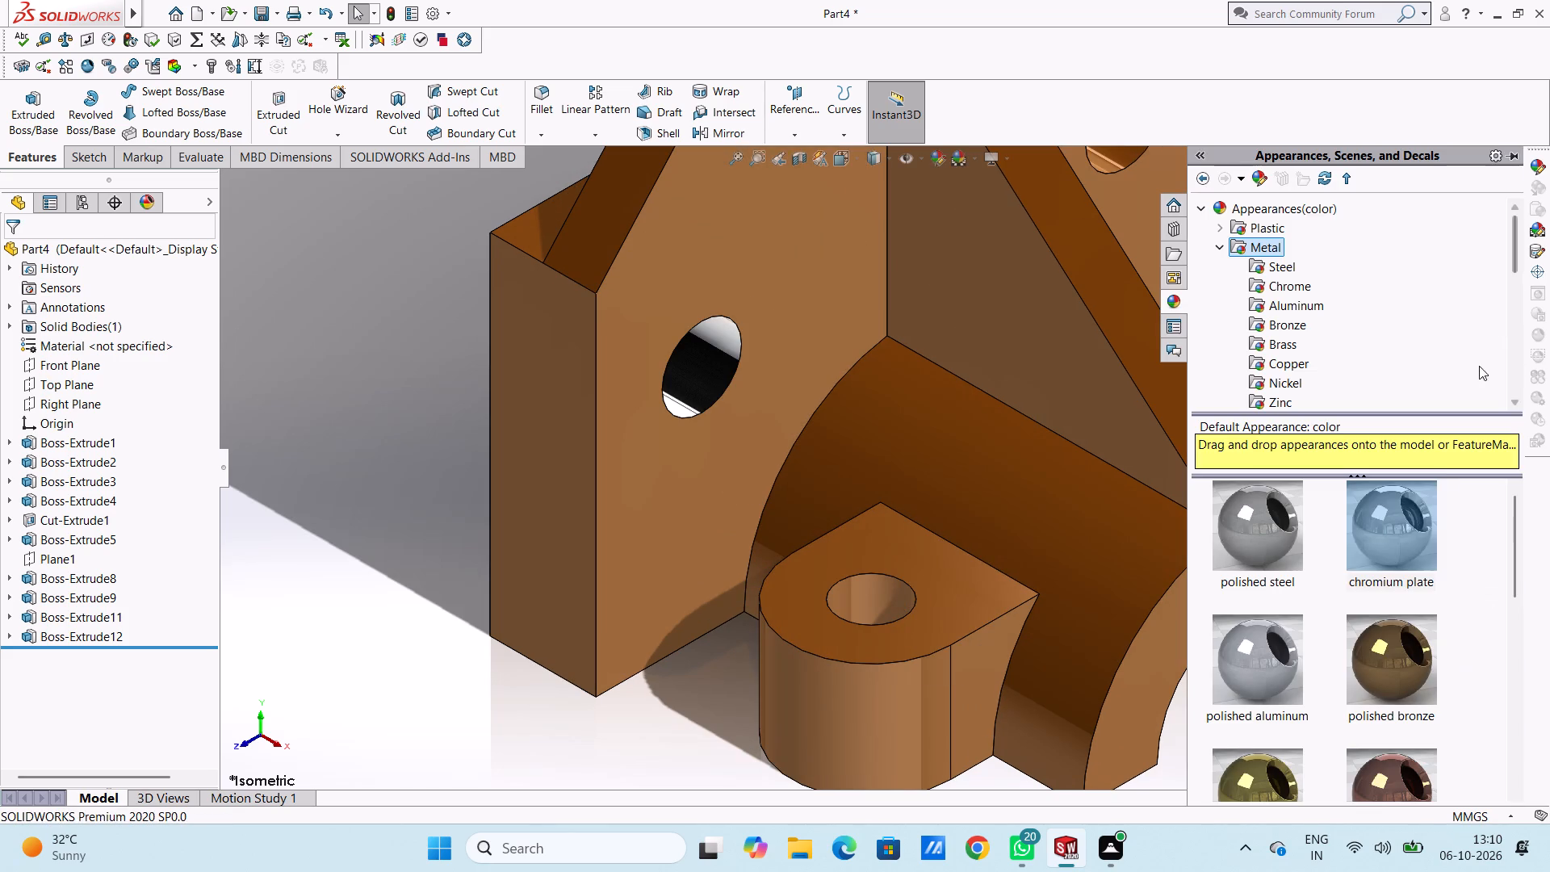
{"action": "left_click_drag", "start_coordinate": [1419, 519], "coordinate": [882, 583]}
{"action": "left_click", "coordinate": [882, 583]}
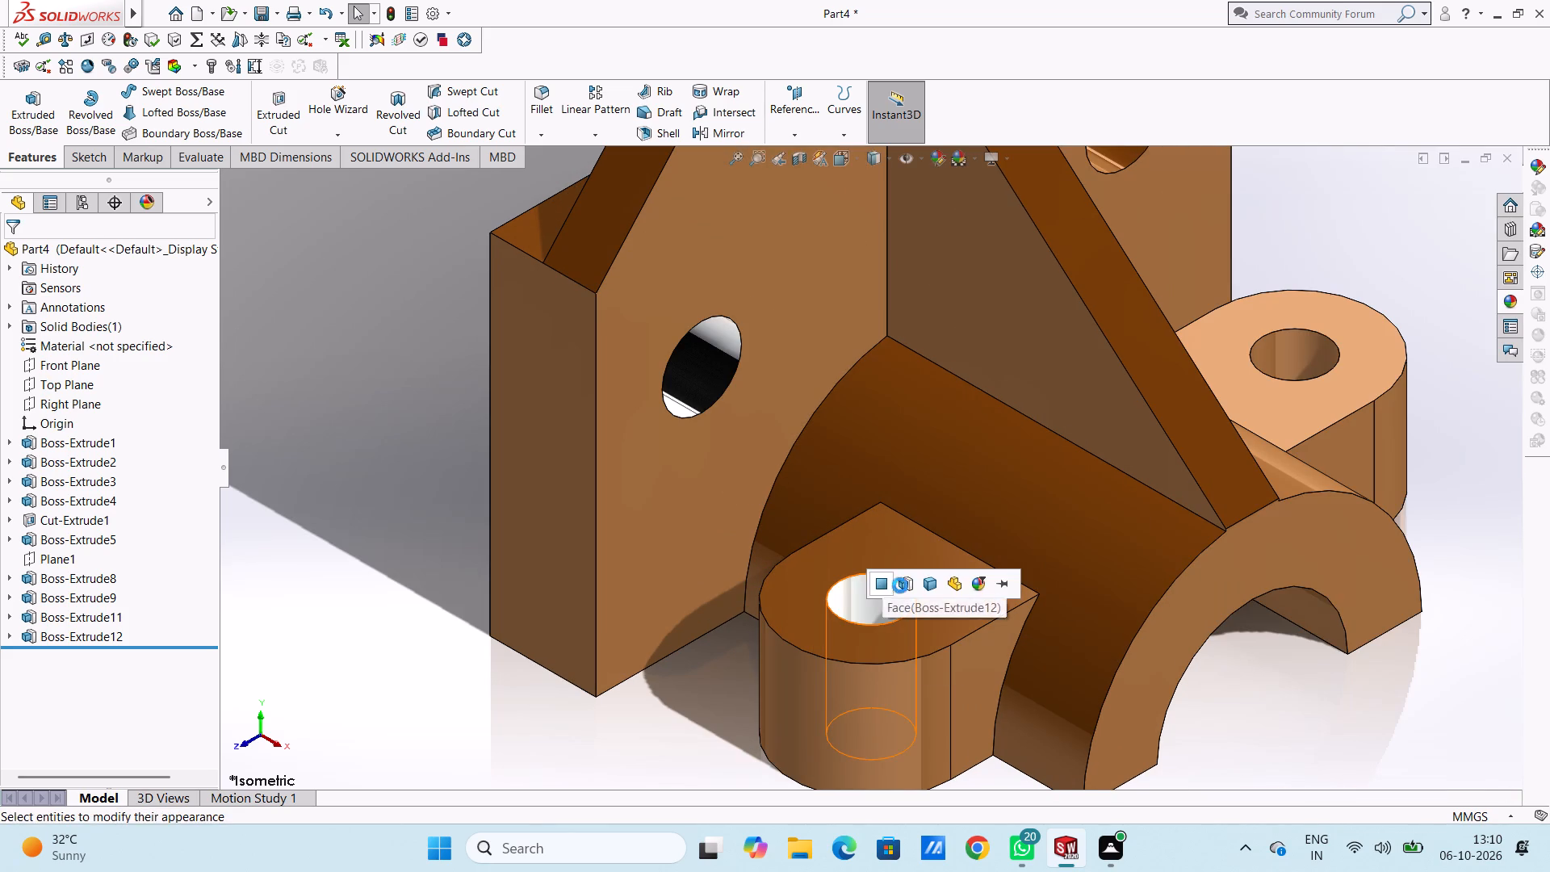
Apply the chromium plate appearance to the inner face of the upright block's right mounting hole.
{"action": "scroll", "coordinate": [1181, 515], "scroll_direction": "up", "scroll_amount": 4}
{"action": "scroll", "coordinate": [969, 260], "scroll_direction": "down", "scroll_amount": 2}
{"action": "scroll", "coordinate": [961, 279], "scroll_direction": "up", "scroll_amount": 3}
{"action": "scroll", "coordinate": [905, 323], "scroll_direction": "down", "scroll_amount": 3}
{"action": "scroll", "coordinate": [903, 407], "scroll_direction": "down", "scroll_amount": 3}
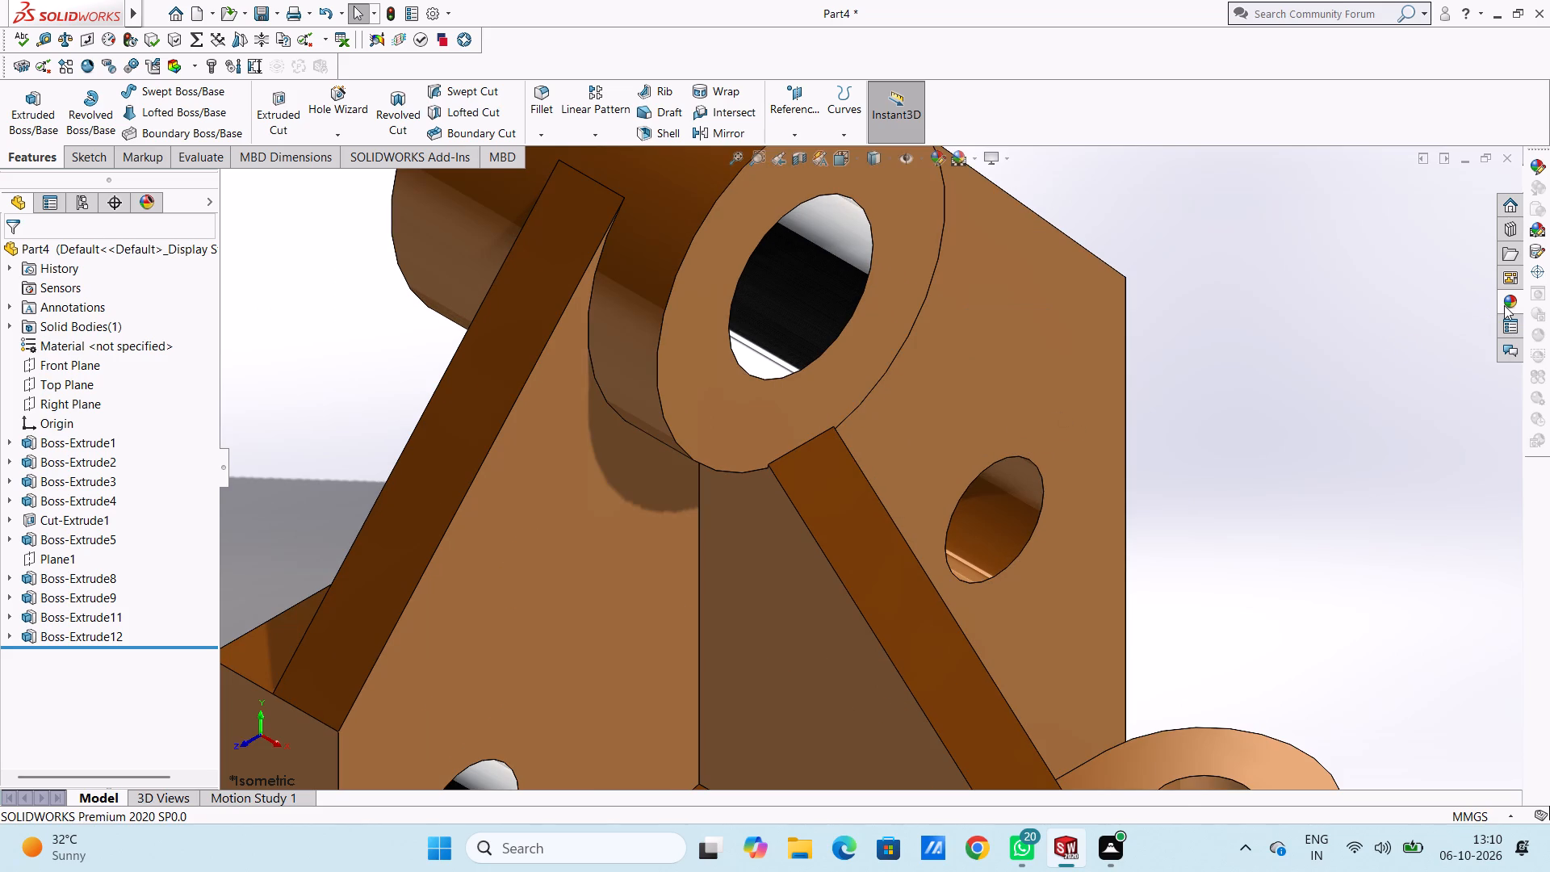
{"action": "left_click", "coordinate": [1504, 304]}
{"action": "left_click_drag", "start_coordinate": [1392, 535], "coordinate": [1007, 557]}
{"action": "left_click", "coordinate": [1007, 557]}
Apply the chromium plate appearance to the hole face of the right side lug.
{"action": "scroll", "coordinate": [1049, 609], "scroll_direction": "up", "scroll_amount": 9}
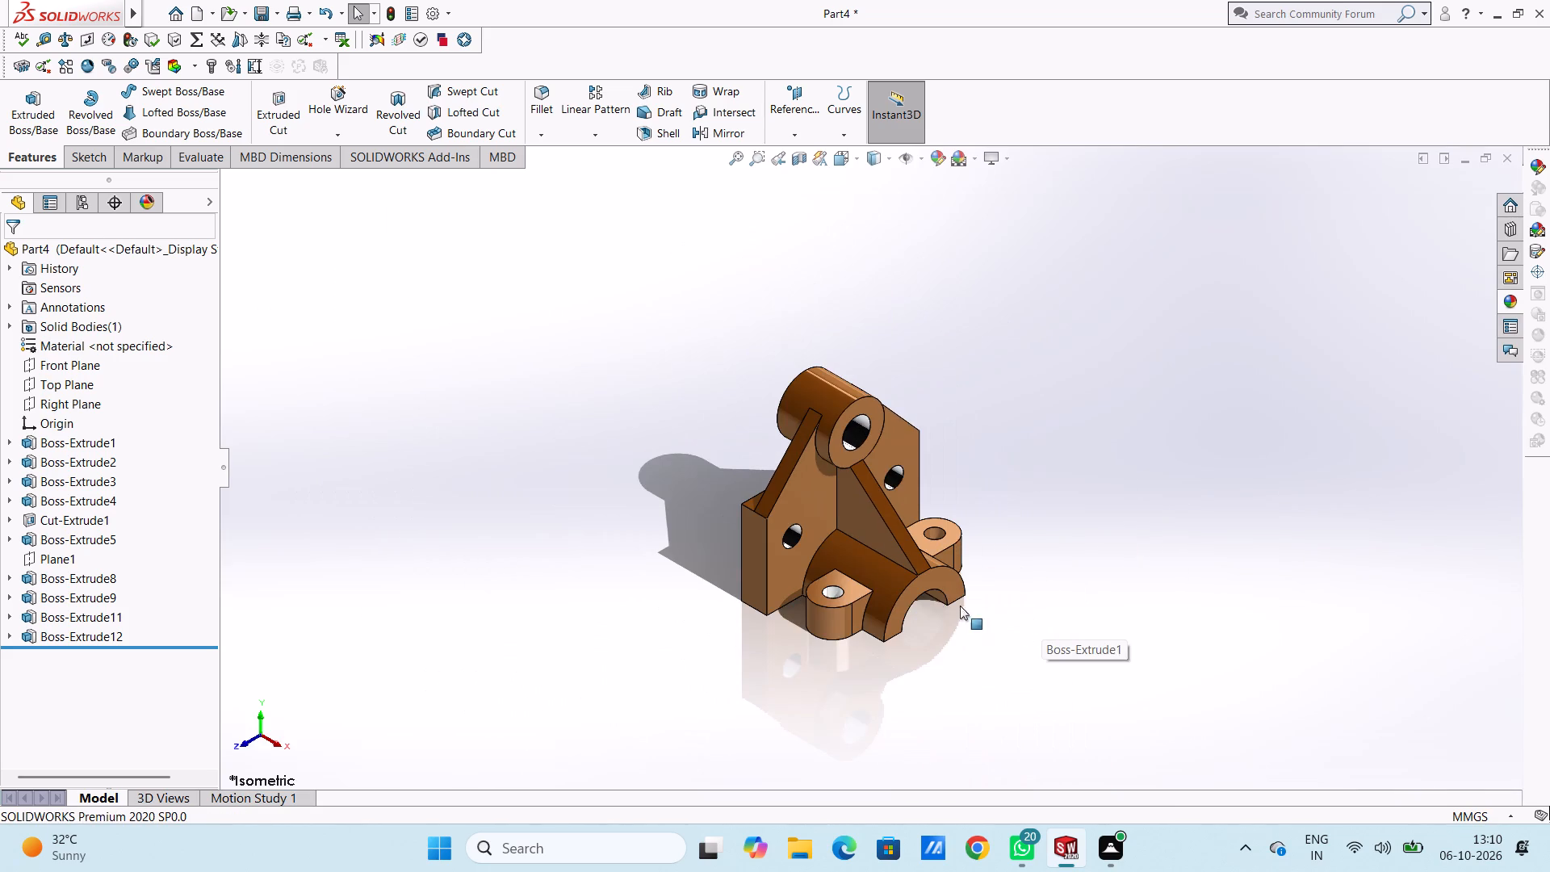
{"action": "scroll", "coordinate": [939, 584], "scroll_direction": "down", "scroll_amount": 2}
{"action": "scroll", "coordinate": [889, 494], "scroll_direction": "down", "scroll_amount": 3}
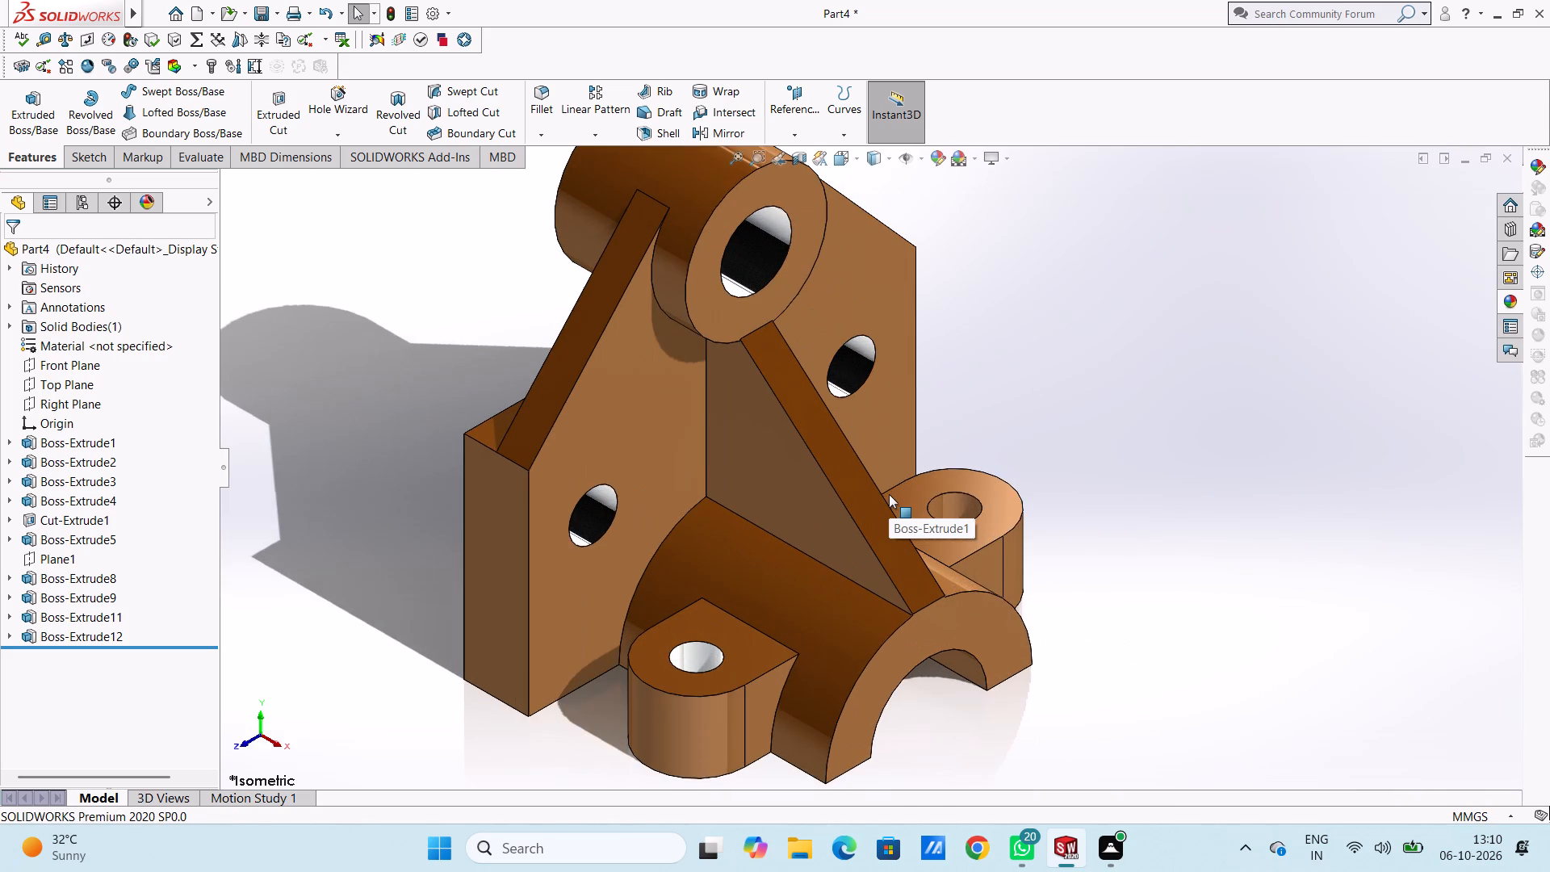
{"action": "scroll", "coordinate": [889, 494], "scroll_direction": "down", "scroll_amount": 3}
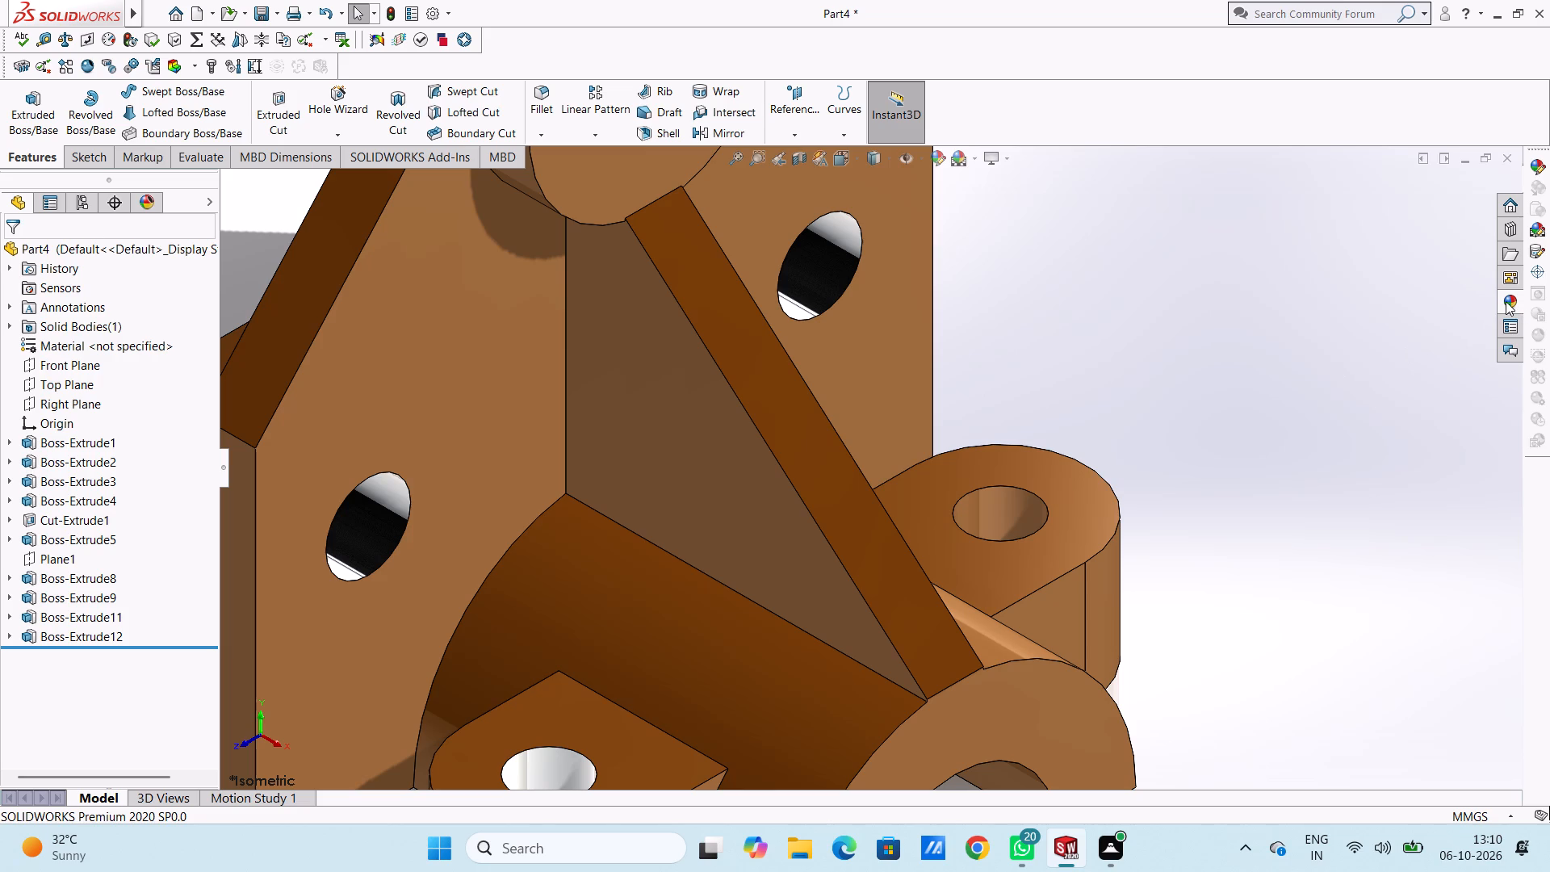
{"action": "left_click", "coordinate": [1506, 301]}
{"action": "left_click_drag", "start_coordinate": [1411, 533], "coordinate": [1041, 509]}
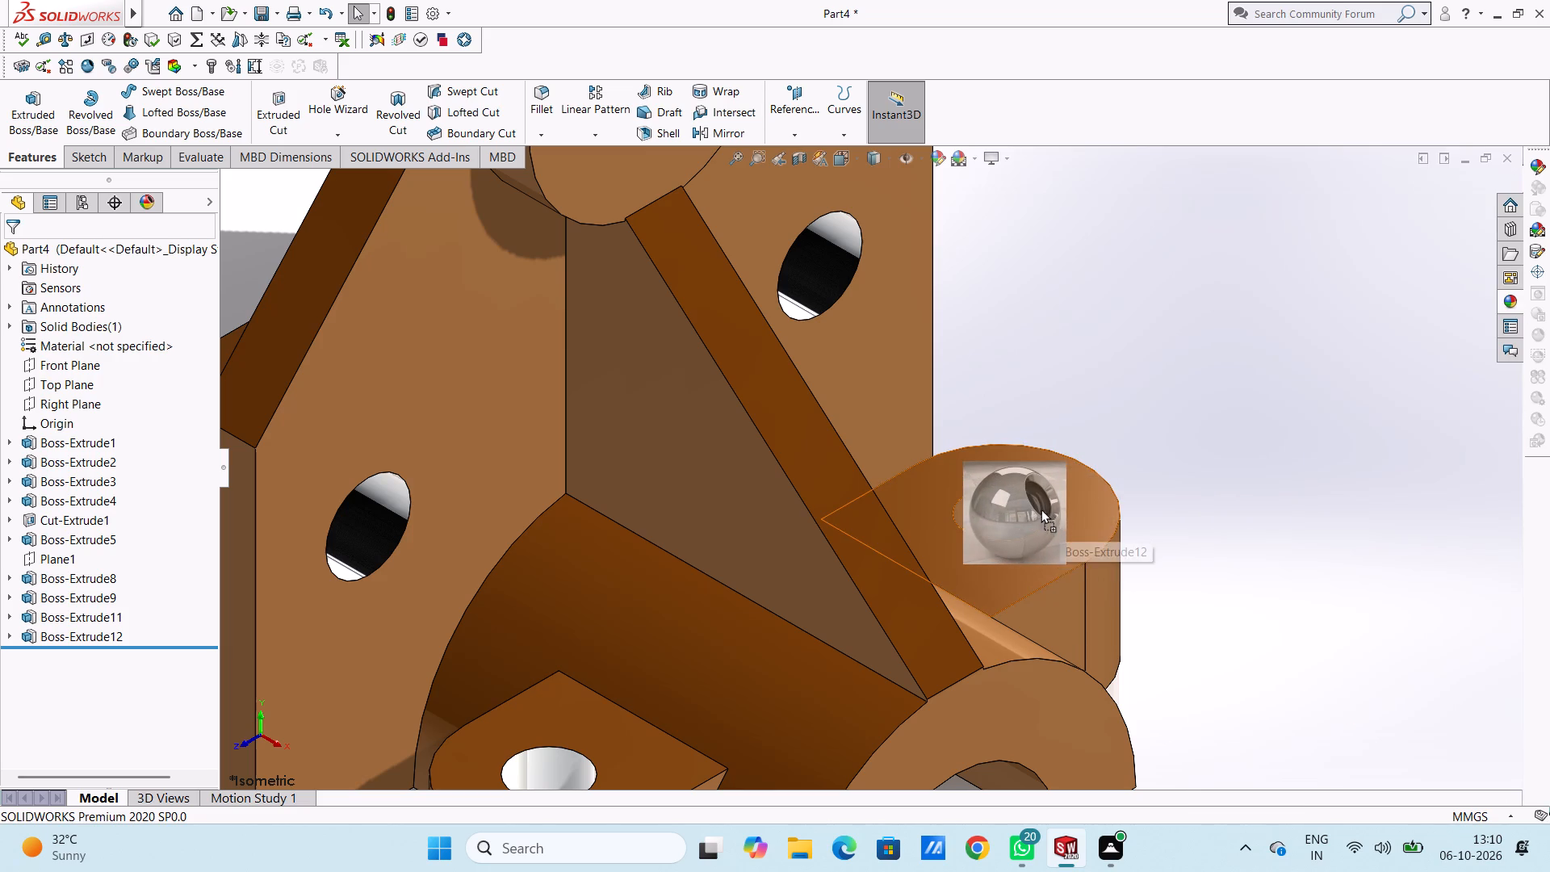
{"action": "left_click_drag", "start_coordinate": [1041, 509], "coordinate": [1037, 508]}
{"action": "left_click", "coordinate": [1037, 508]}
Apply the chromium plate appearance to the curved inner face of the half-ring boss.
{"action": "scroll", "coordinate": [1044, 564], "scroll_direction": "up", "scroll_amount": 6}
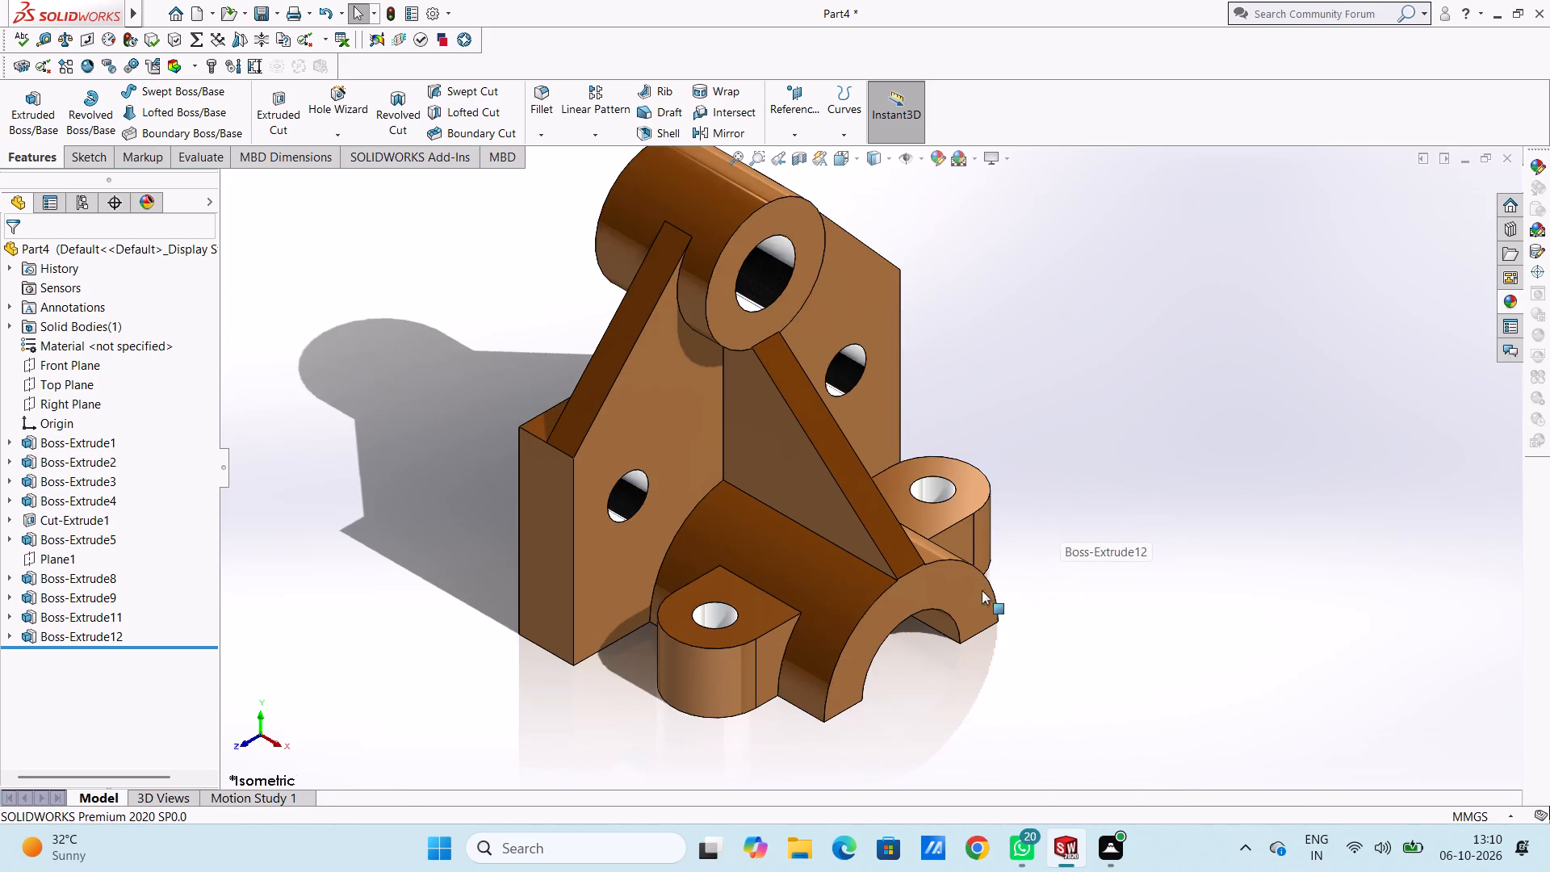
{"action": "scroll", "coordinate": [822, 566], "scroll_direction": "down", "scroll_amount": 2}
{"action": "scroll", "coordinate": [898, 571], "scroll_direction": "down", "scroll_amount": 3}
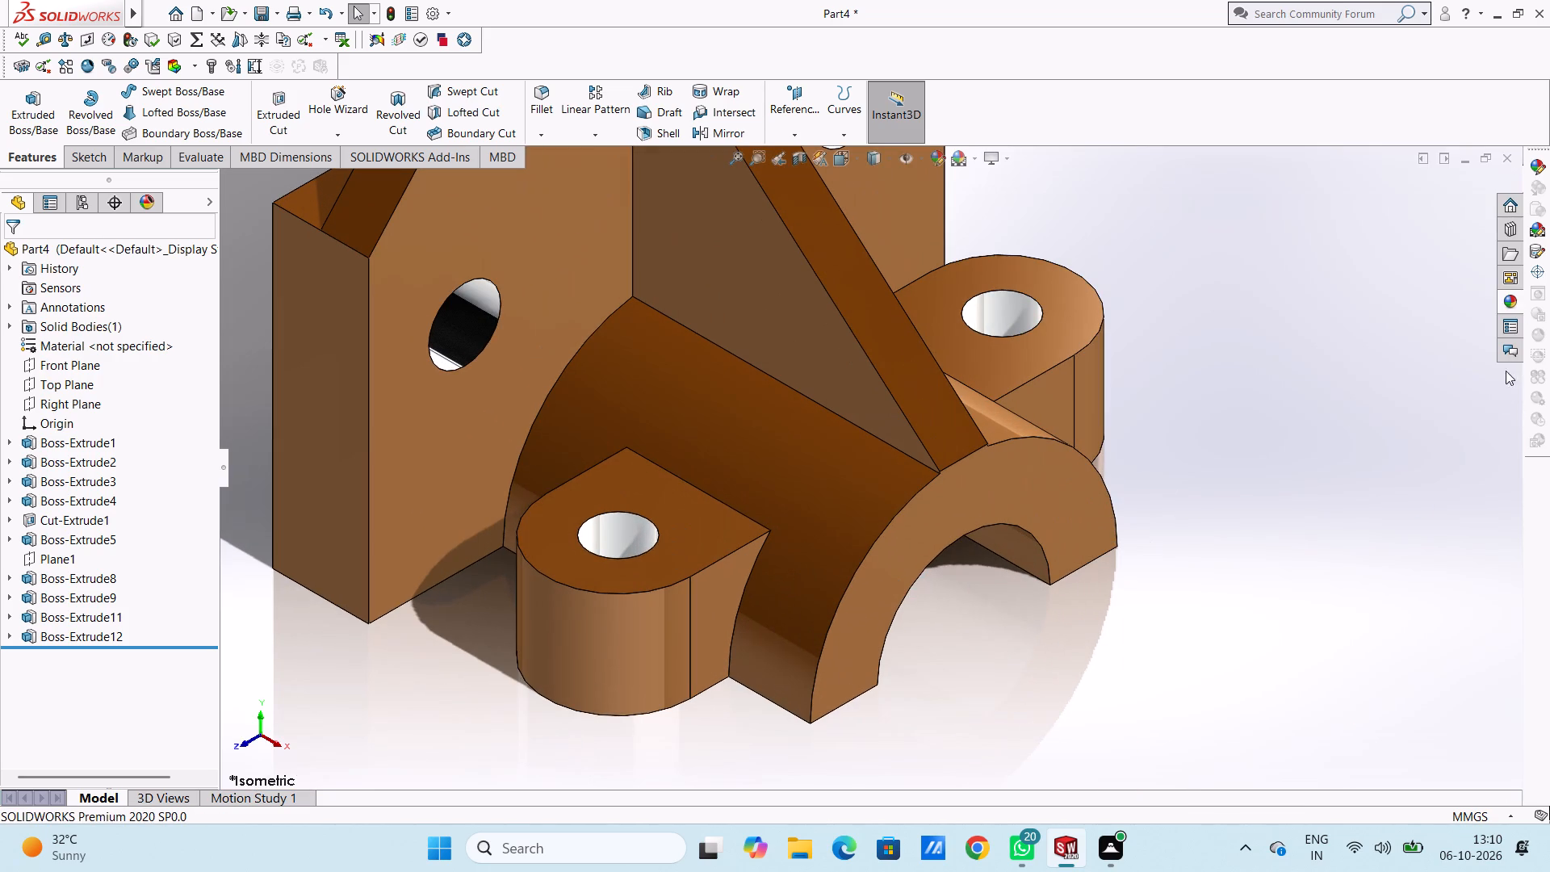
{"action": "left_click", "coordinate": [1509, 300]}
{"action": "left_click_drag", "start_coordinate": [1400, 521], "coordinate": [1113, 543]}
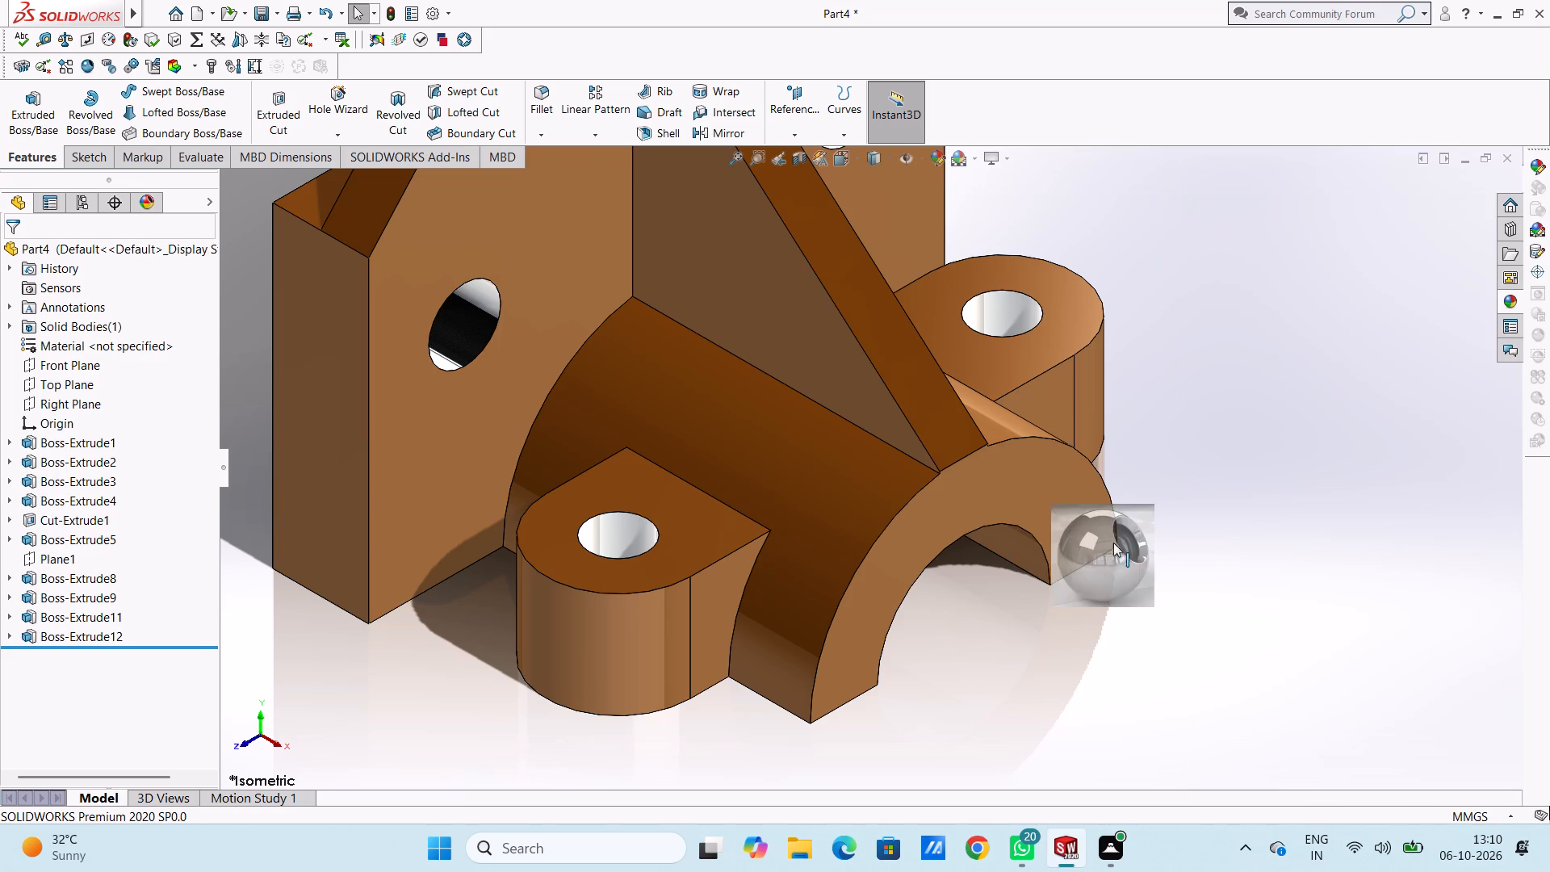
{"action": "left_click_drag", "start_coordinate": [1113, 543], "coordinate": [1020, 557]}
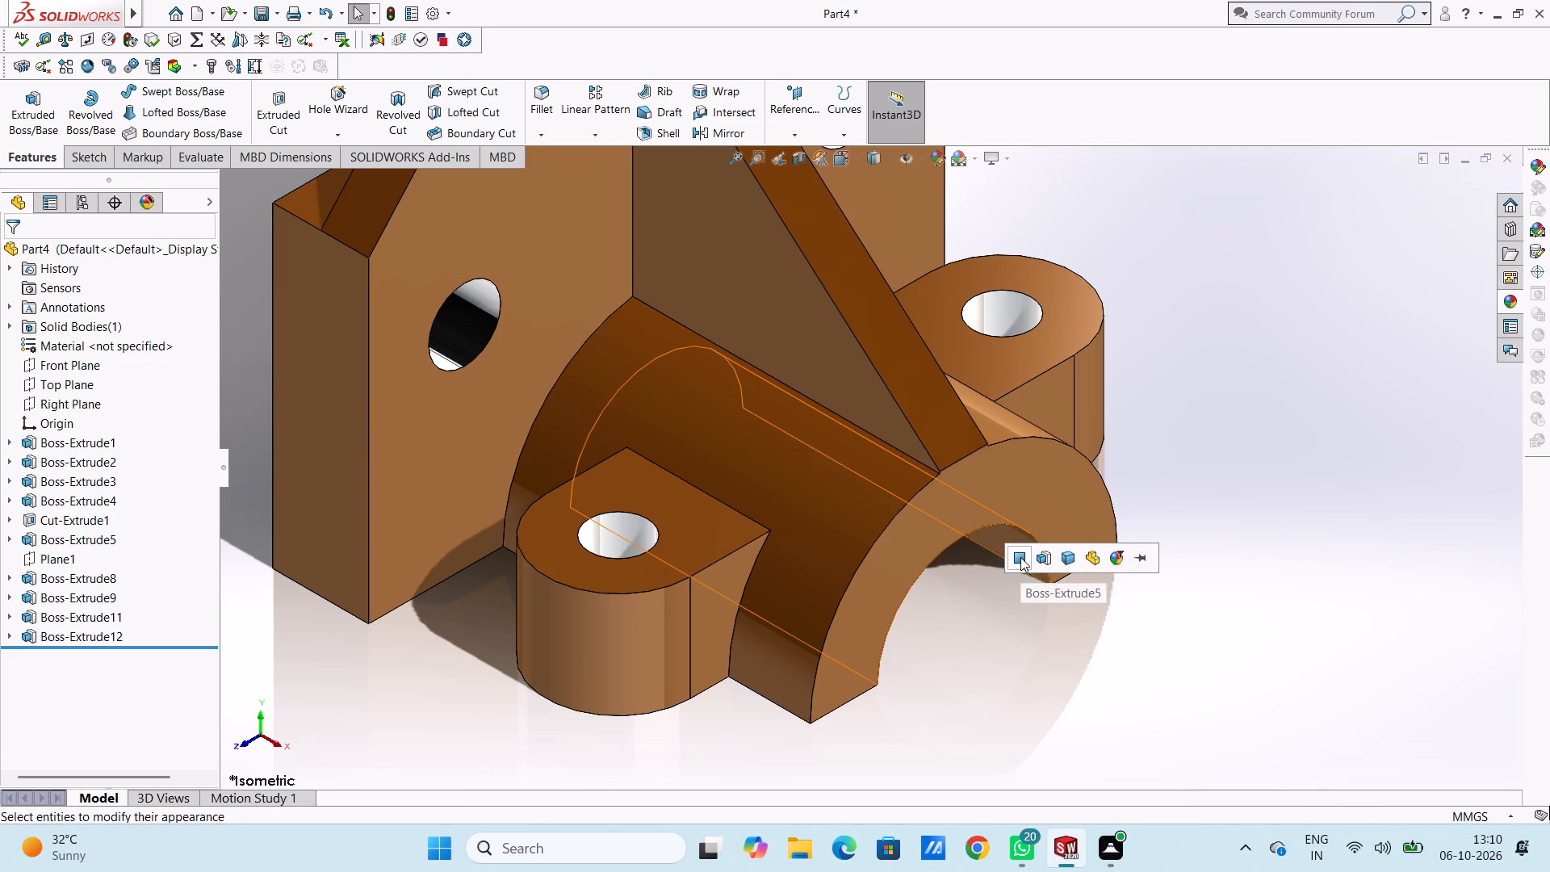
{"action": "left_click", "coordinate": [1020, 557]}
Apply the chromium plate appearance to the block's flat face inside the half-ring opening, ending in the isometric view.
{"action": "scroll", "coordinate": [1039, 623], "scroll_direction": "up", "scroll_amount": 3}
{"action": "middle_click_drag", "start_coordinate": [1027, 623], "coordinate": [957, 505]}
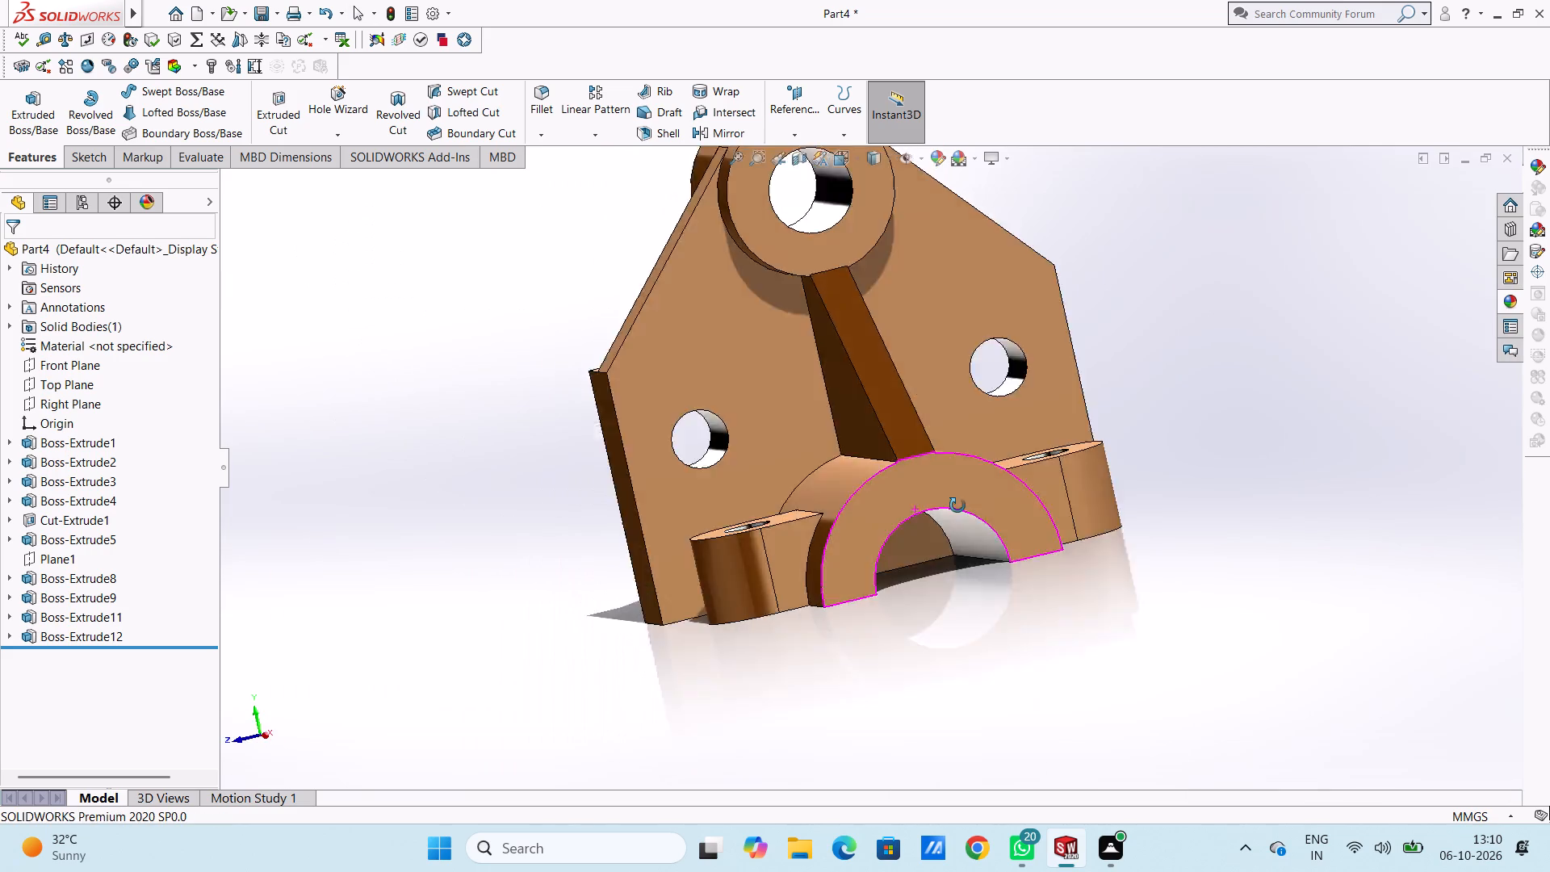
{"action": "middle_click_drag", "start_coordinate": [957, 505], "coordinate": [925, 503]}
{"action": "scroll", "coordinate": [975, 581], "scroll_direction": "down", "scroll_amount": 3}
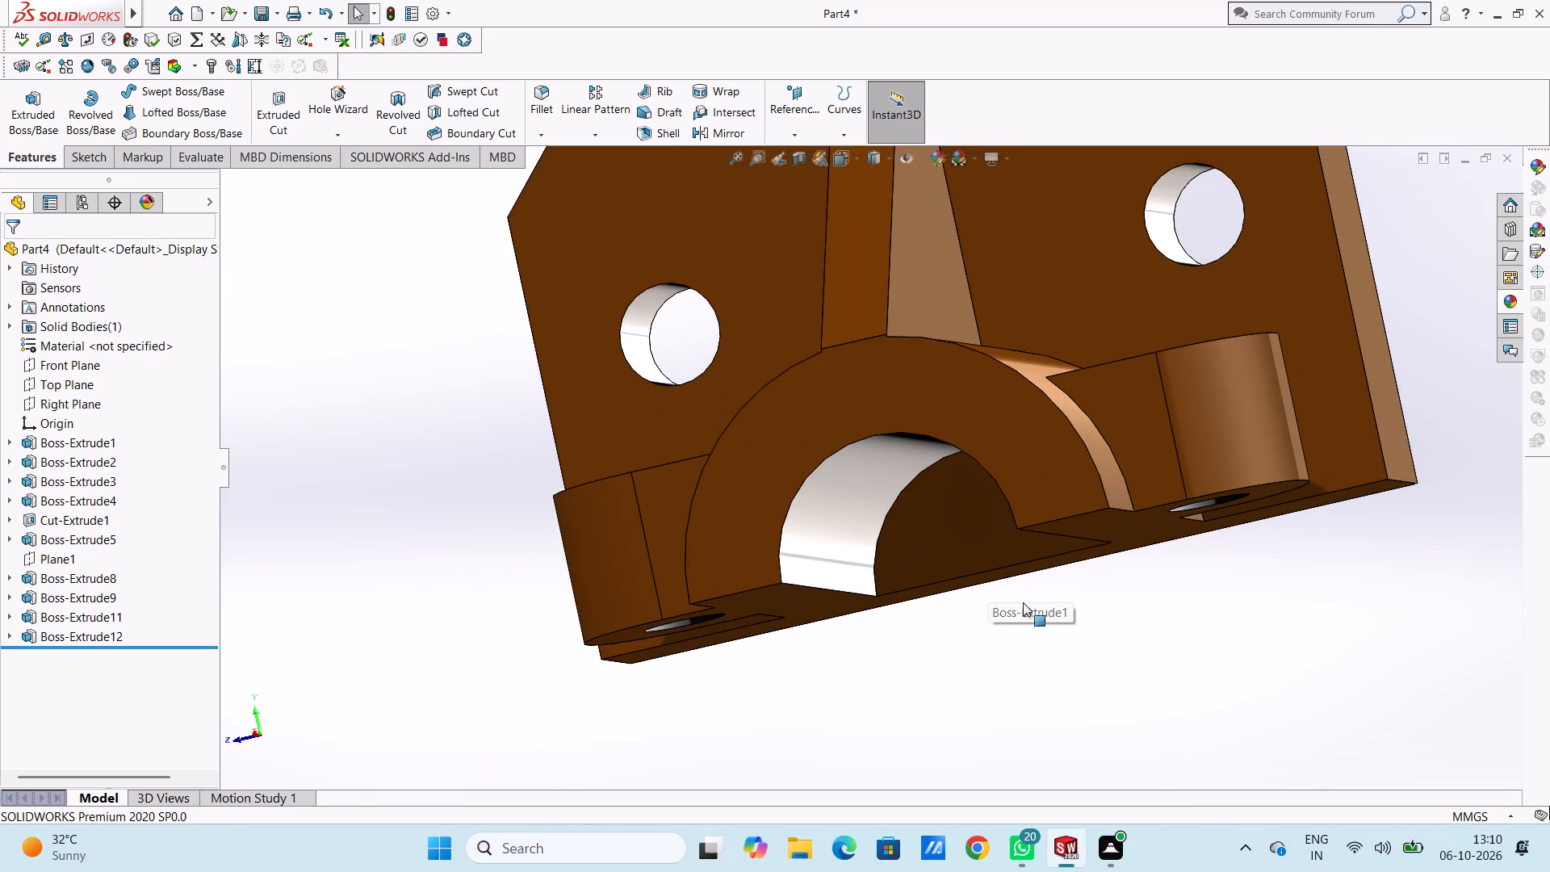
{"action": "middle_click_drag", "start_coordinate": [1048, 620], "coordinate": [1143, 627]}
{"action": "middle_click_drag", "start_coordinate": [1038, 606], "coordinate": [1087, 628]}
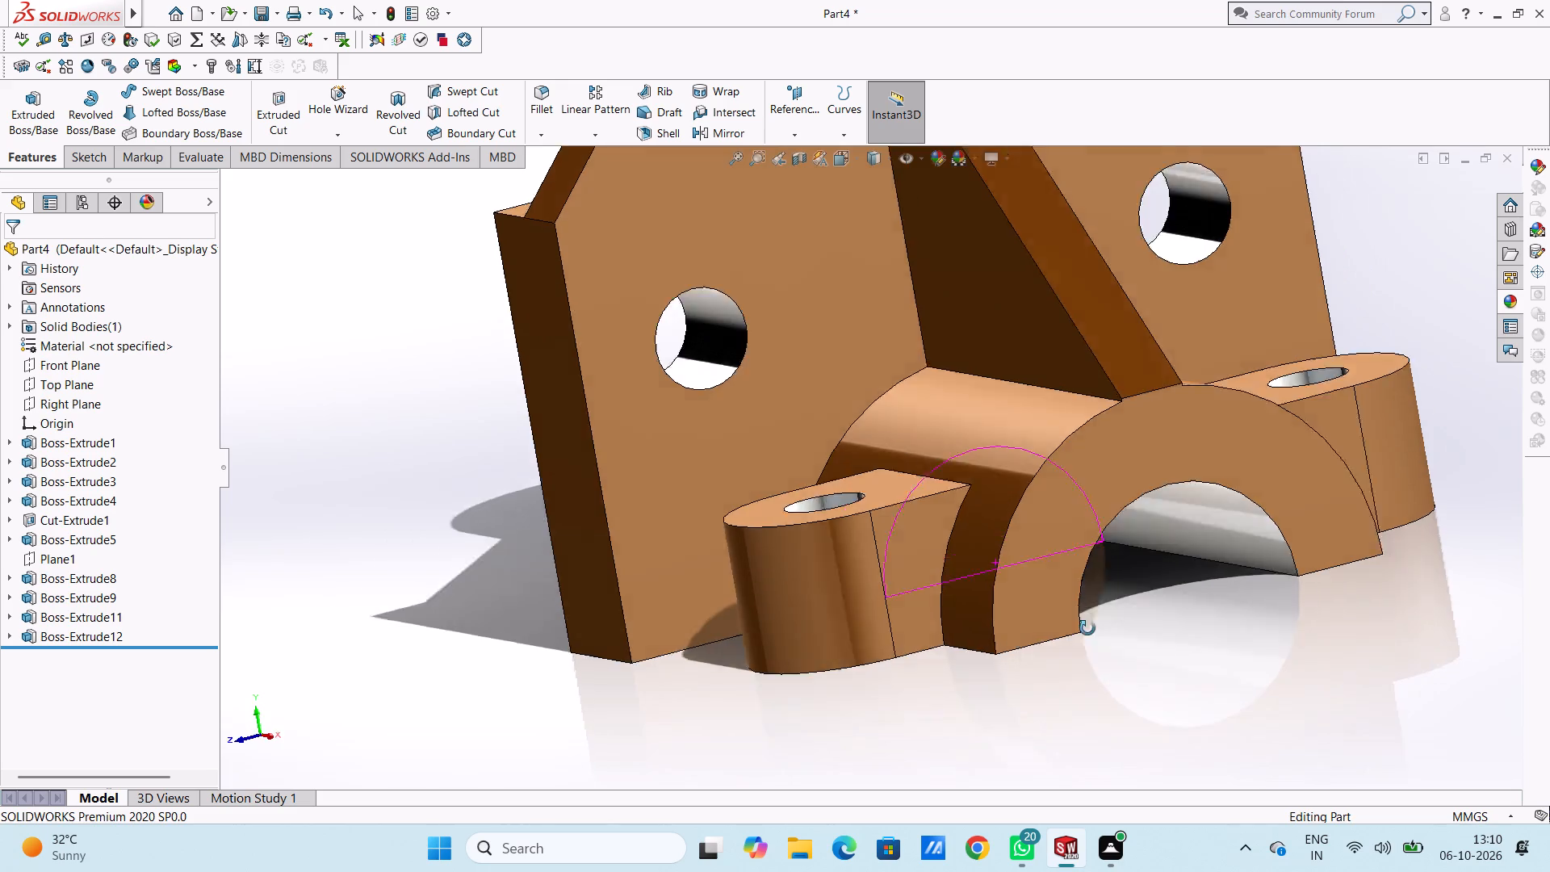
{"action": "middle_click_drag", "start_coordinate": [1087, 628], "coordinate": [1074, 626]}
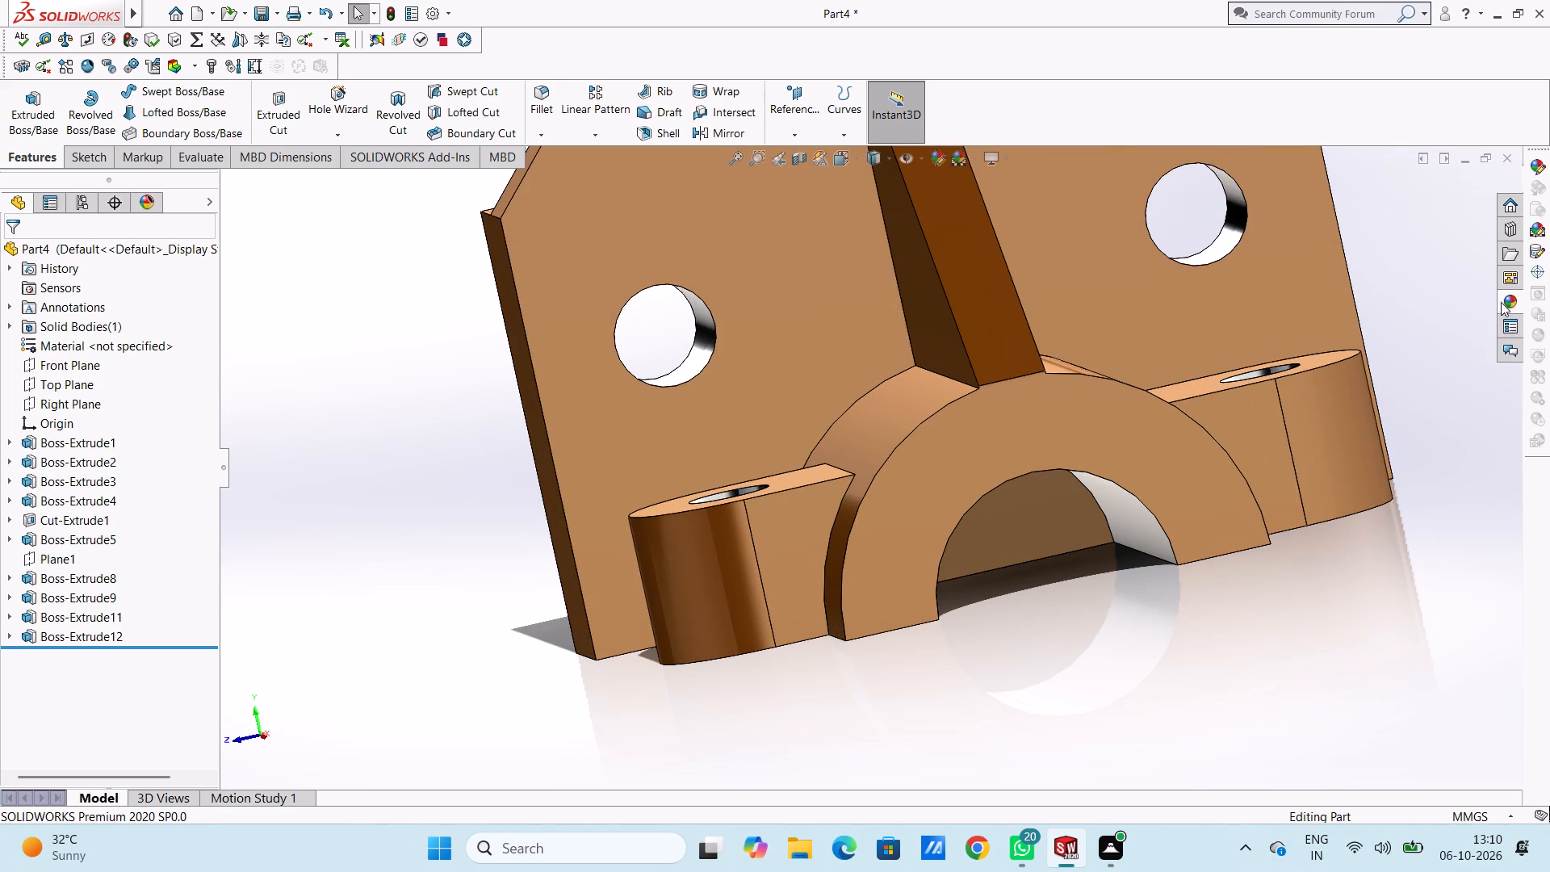
{"action": "left_click", "coordinate": [1502, 300]}
{"action": "left_click_drag", "start_coordinate": [1414, 527], "coordinate": [1105, 544]}
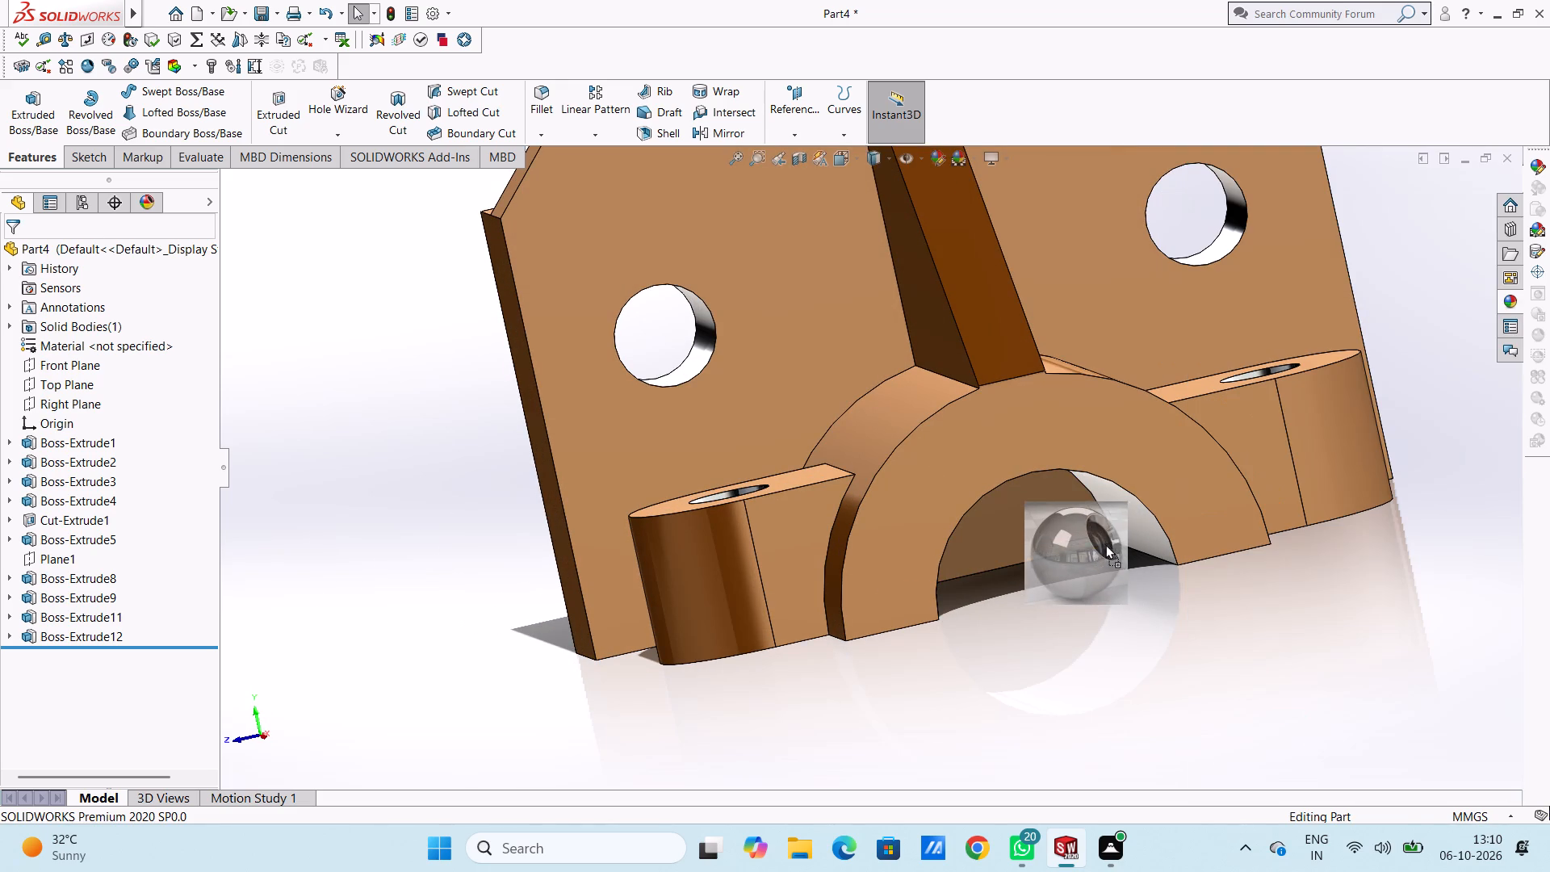
{"action": "left_click_drag", "start_coordinate": [1105, 544], "coordinate": [1095, 541]}
{"action": "left_click", "coordinate": [1095, 541]}
{"action": "scroll", "coordinate": [1147, 634], "scroll_direction": "up", "scroll_amount": 4}
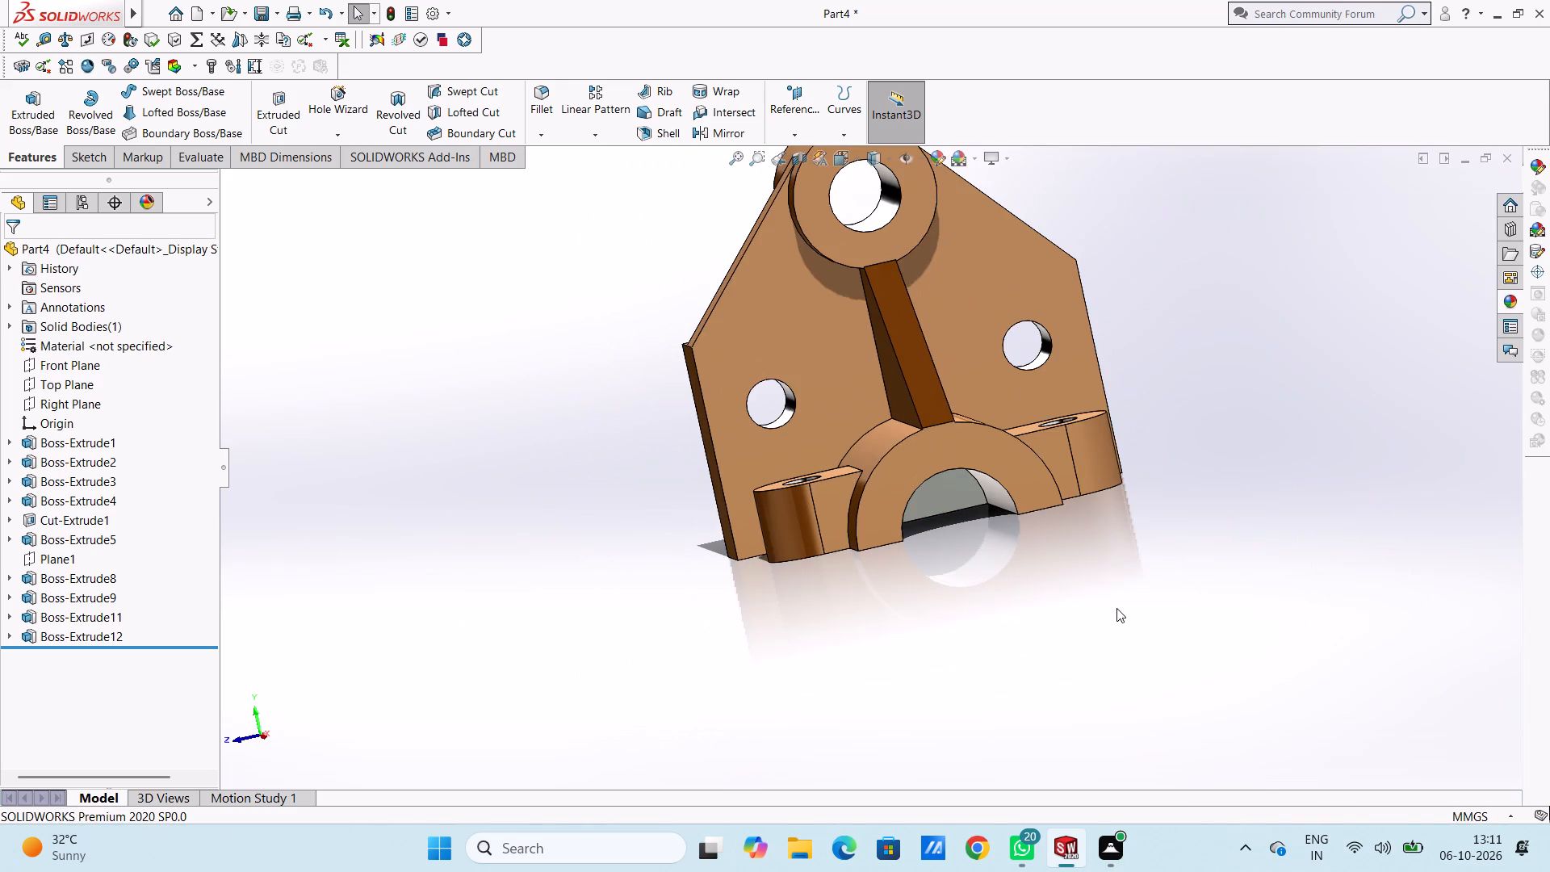
{"action": "key", "text": "Escape"}
{"action": "key", "text": "ctrl+7"}
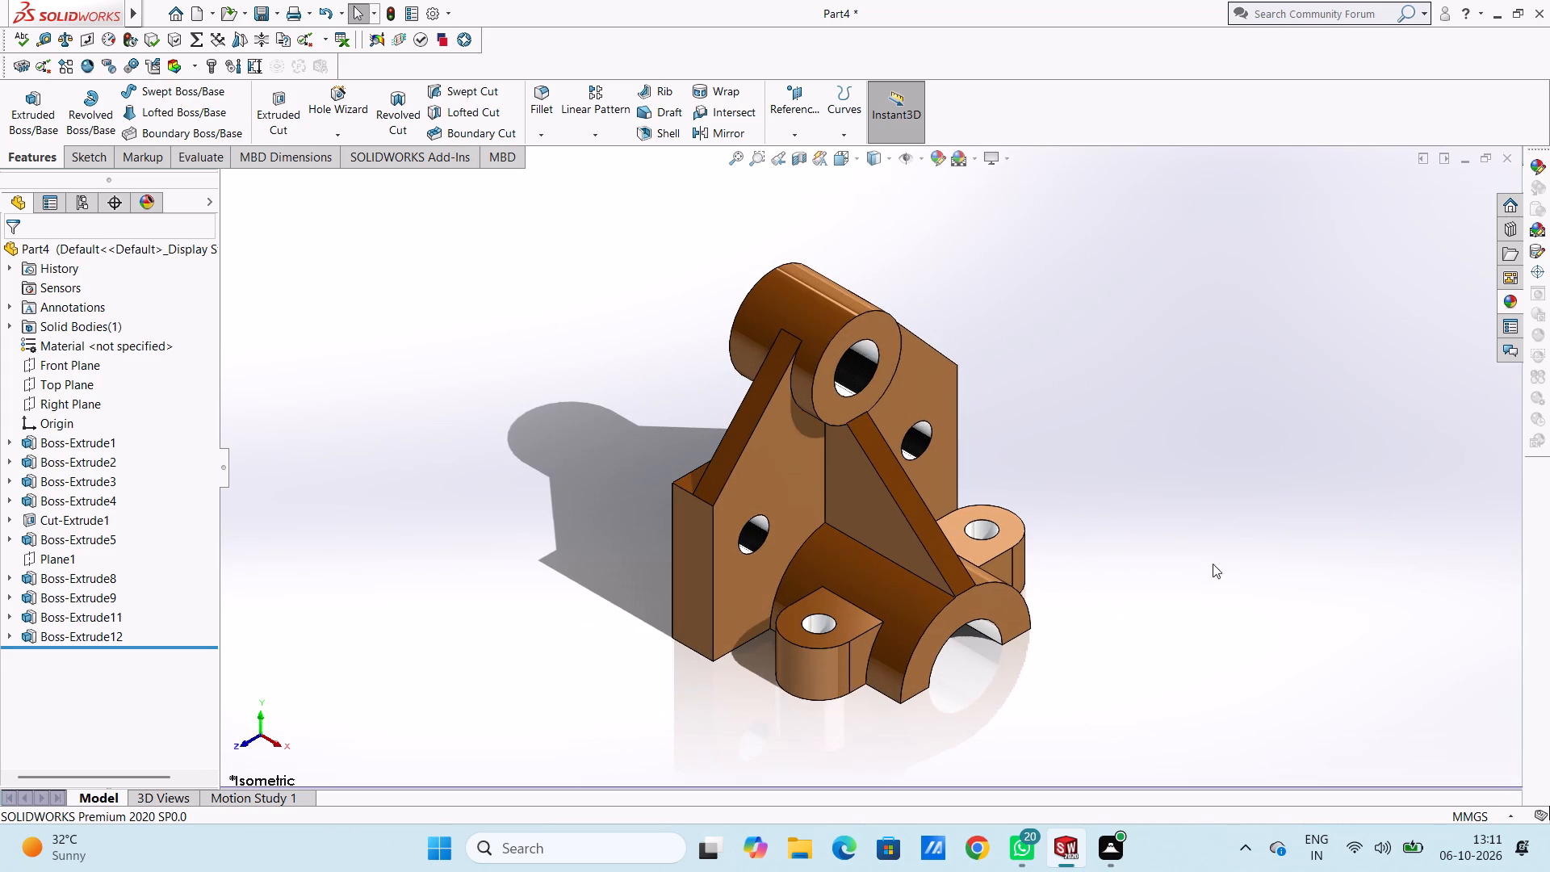
Save the part in Documents as a SOLIDWORKS Part named "double gusseted trunnion bearing bracket with semi circular base".
{"action": "key", "text": "ctrl+s"}
{"action": "type", "text": "dou"}
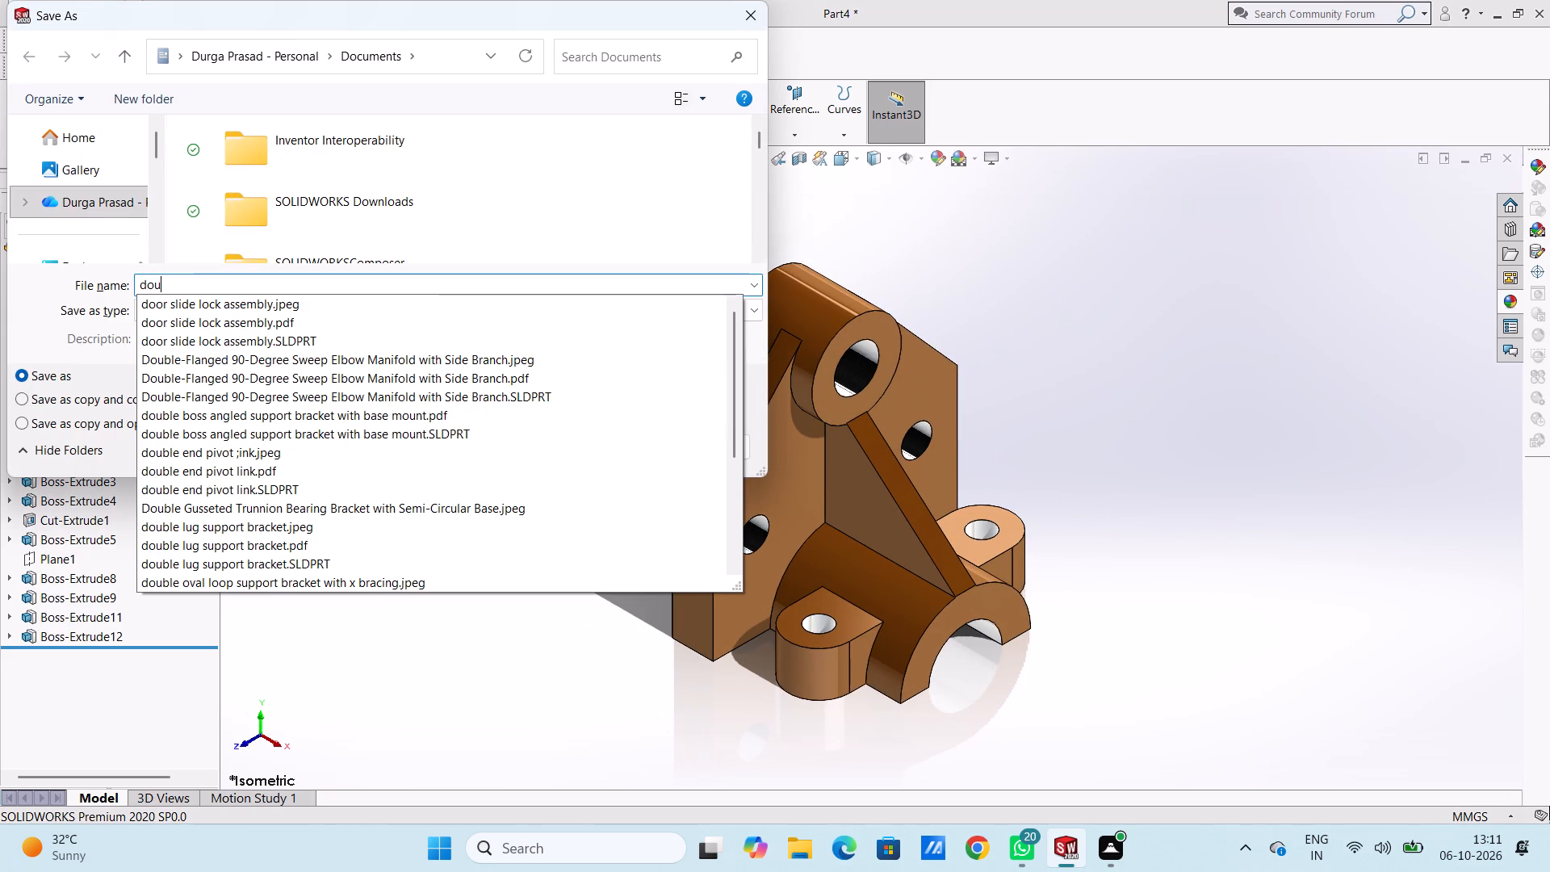
{"action": "type", "text": "ble"}
{"action": "key", "text": "space"}
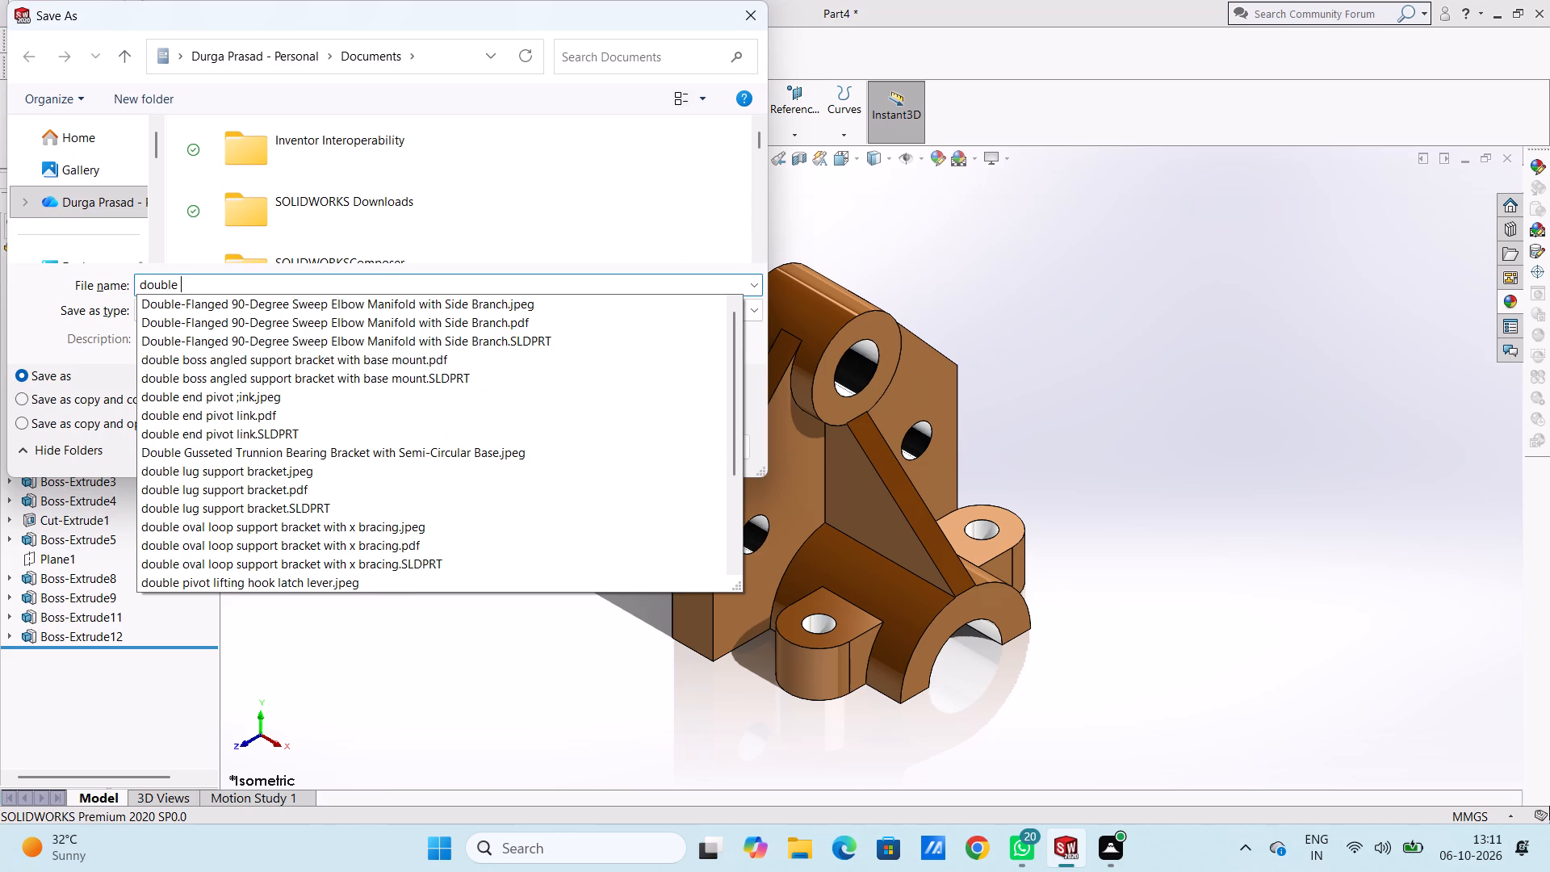
{"action": "type", "text": "gu"}
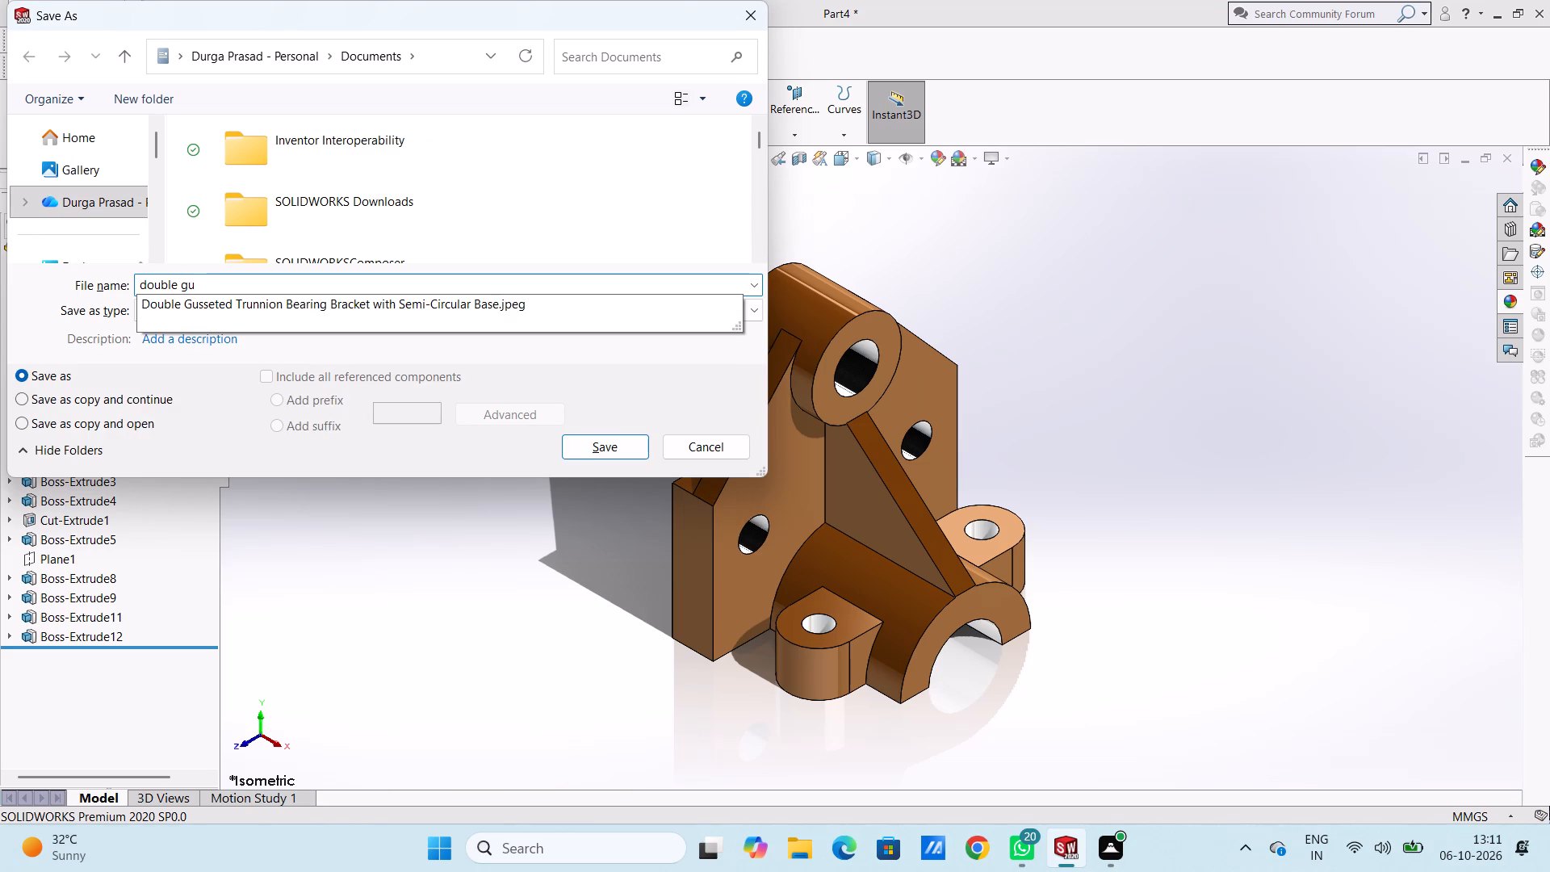
{"action": "type", "text": "es"}
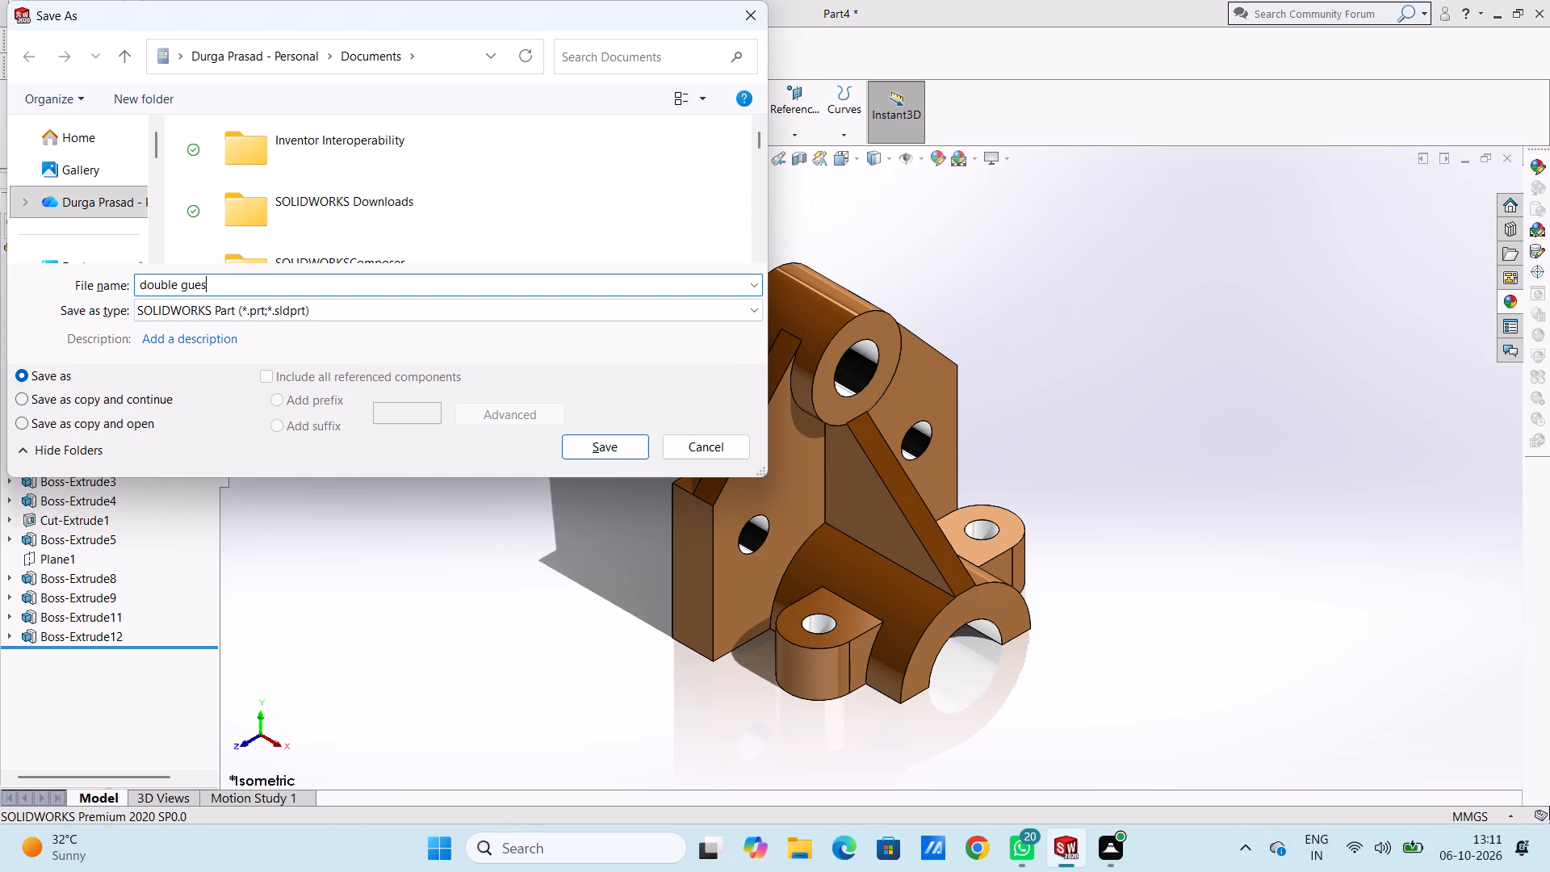
{"action": "key", "text": "BackSpace"}
{"action": "key", "text": "BackSpace"}
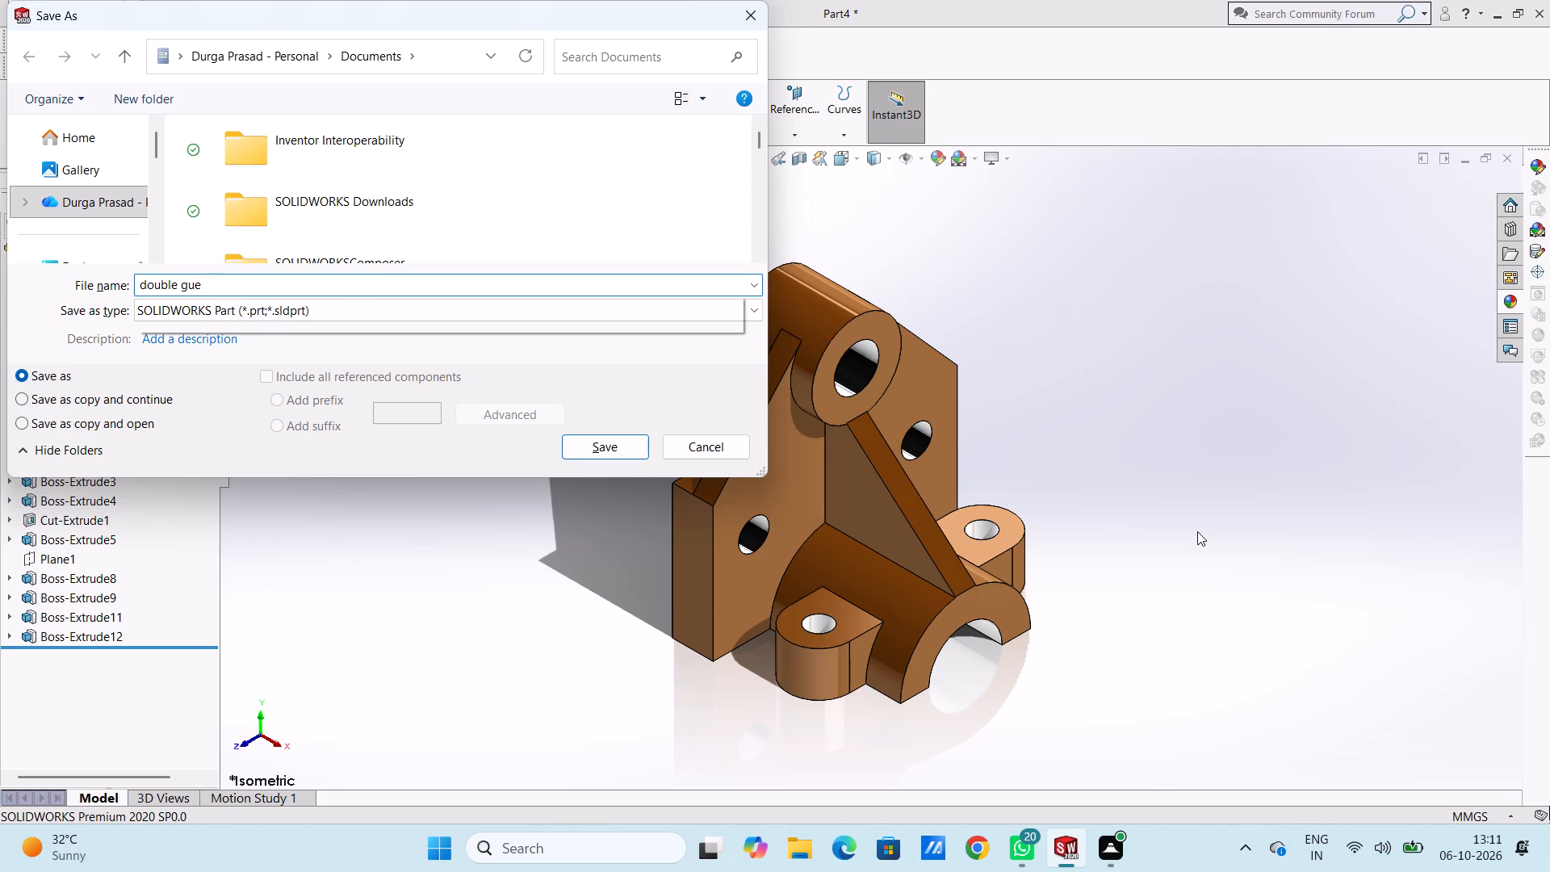
{"action": "type", "text": "sse"}
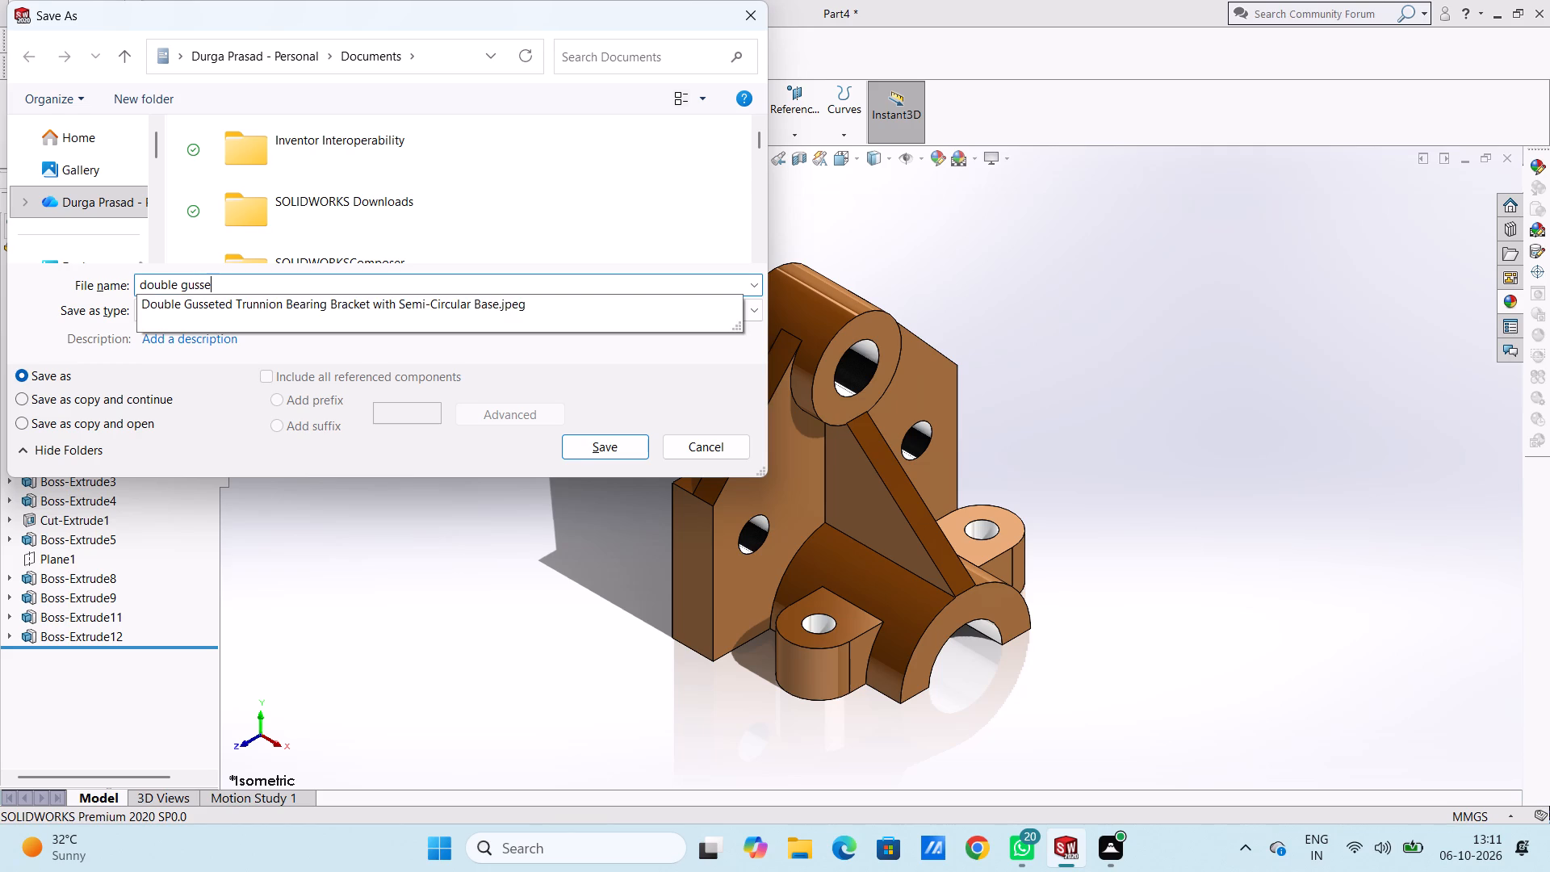
{"action": "key", "text": "t"}
{"action": "type", "text": "ed tr"}
{"action": "type", "text": "unnion"}
{"action": "key", "text": "space"}
{"action": "type", "text": "bear"}
{"action": "type", "text": "ing"}
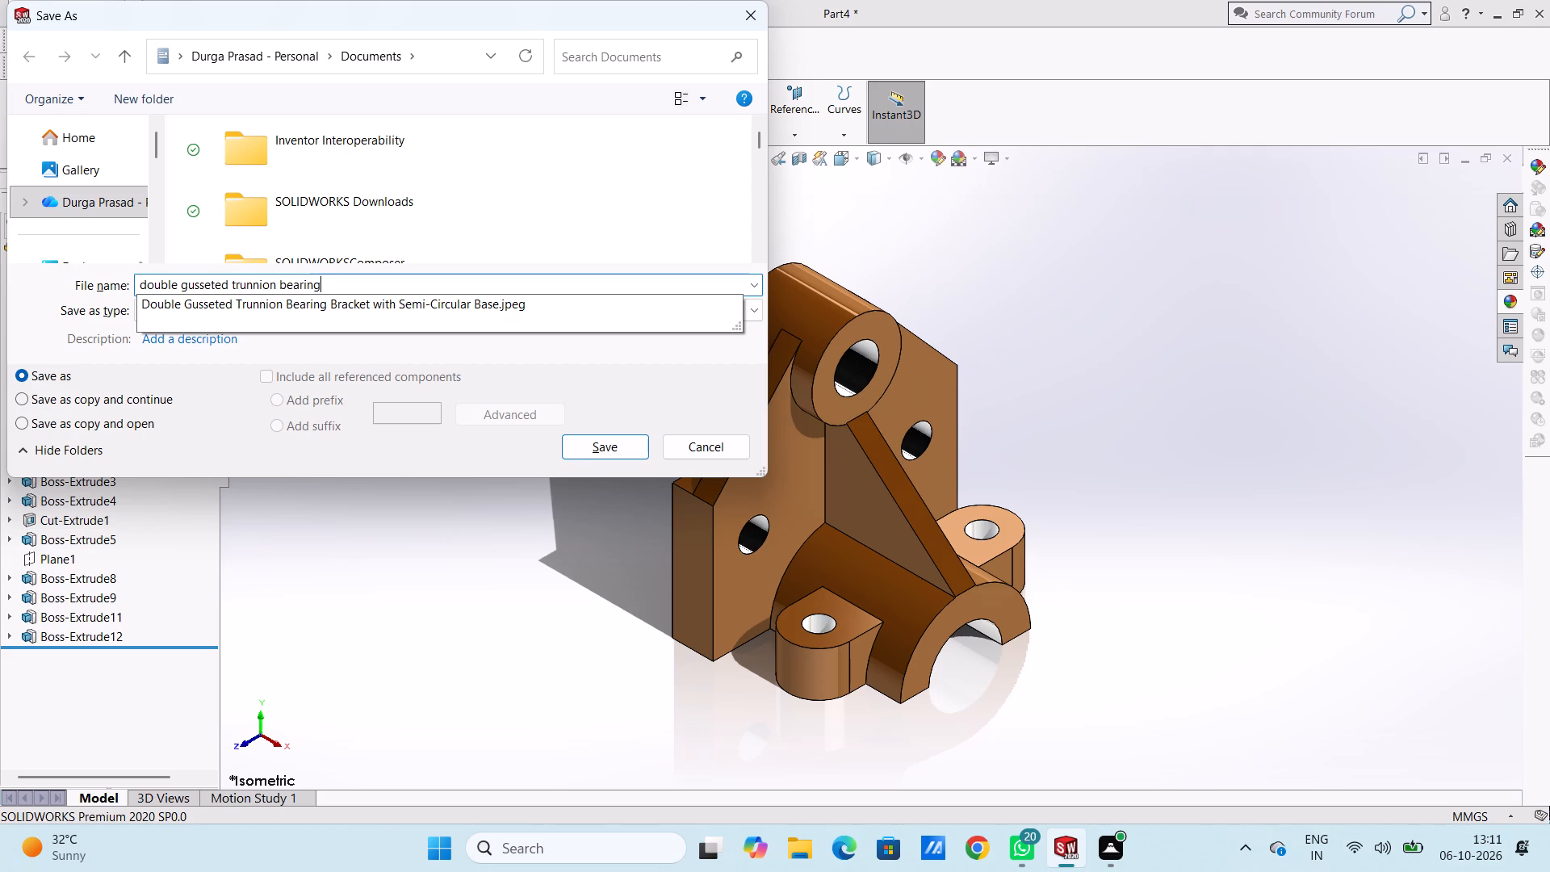
{"action": "key", "text": "space"}
{"action": "type", "text": "br"}
{"action": "type", "text": "ac"}
{"action": "type", "text": "ket"}
{"action": "key", "text": "space"}
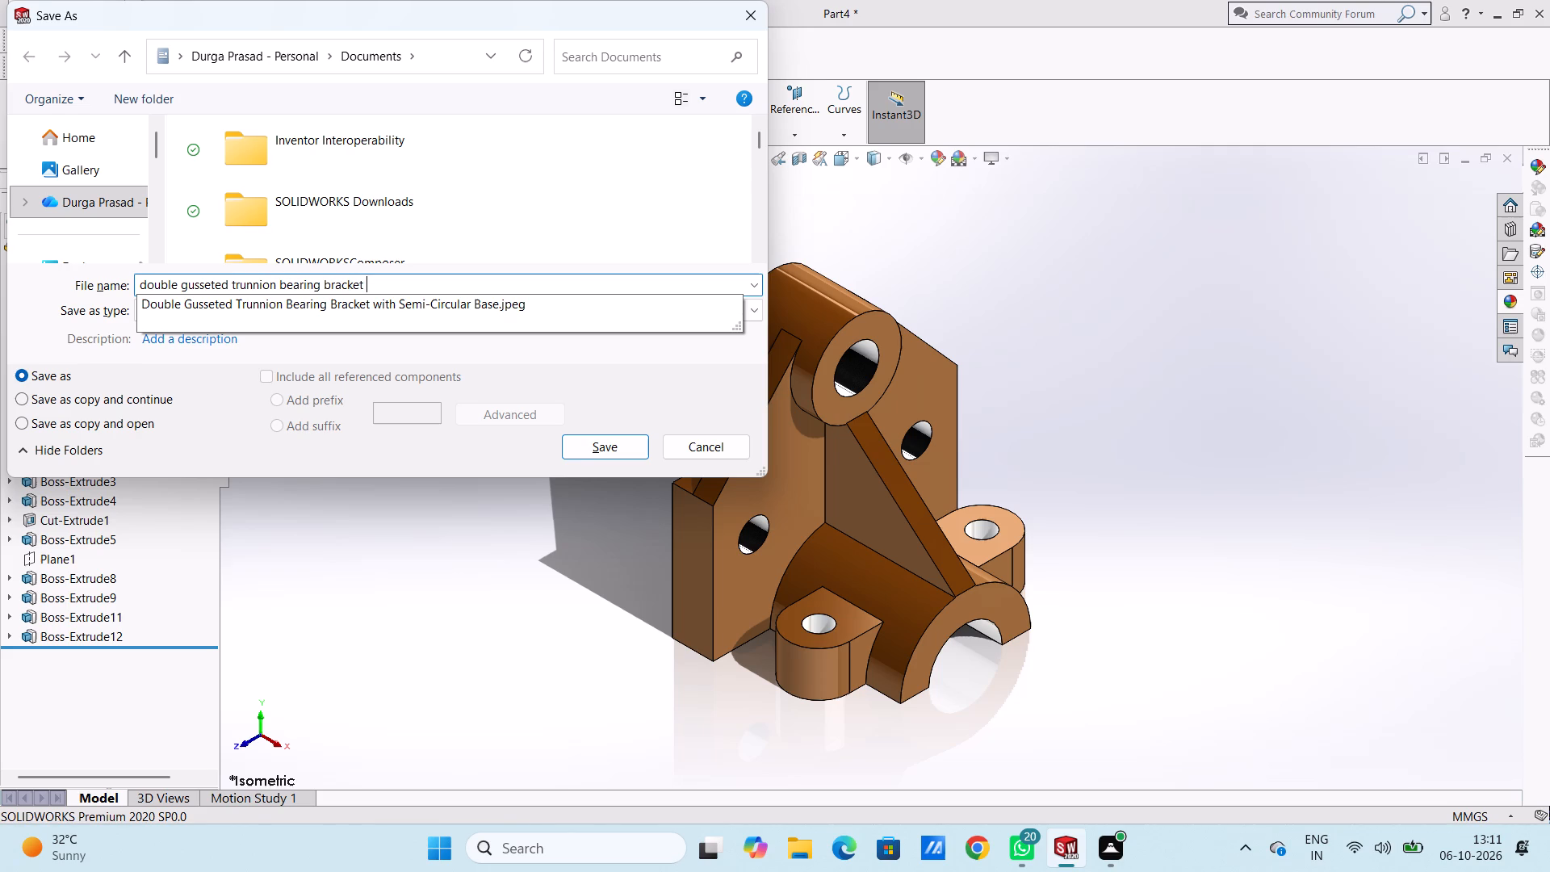
{"action": "type", "text": "with"}
{"action": "key", "text": "space"}
{"action": "type", "text": "sen"}
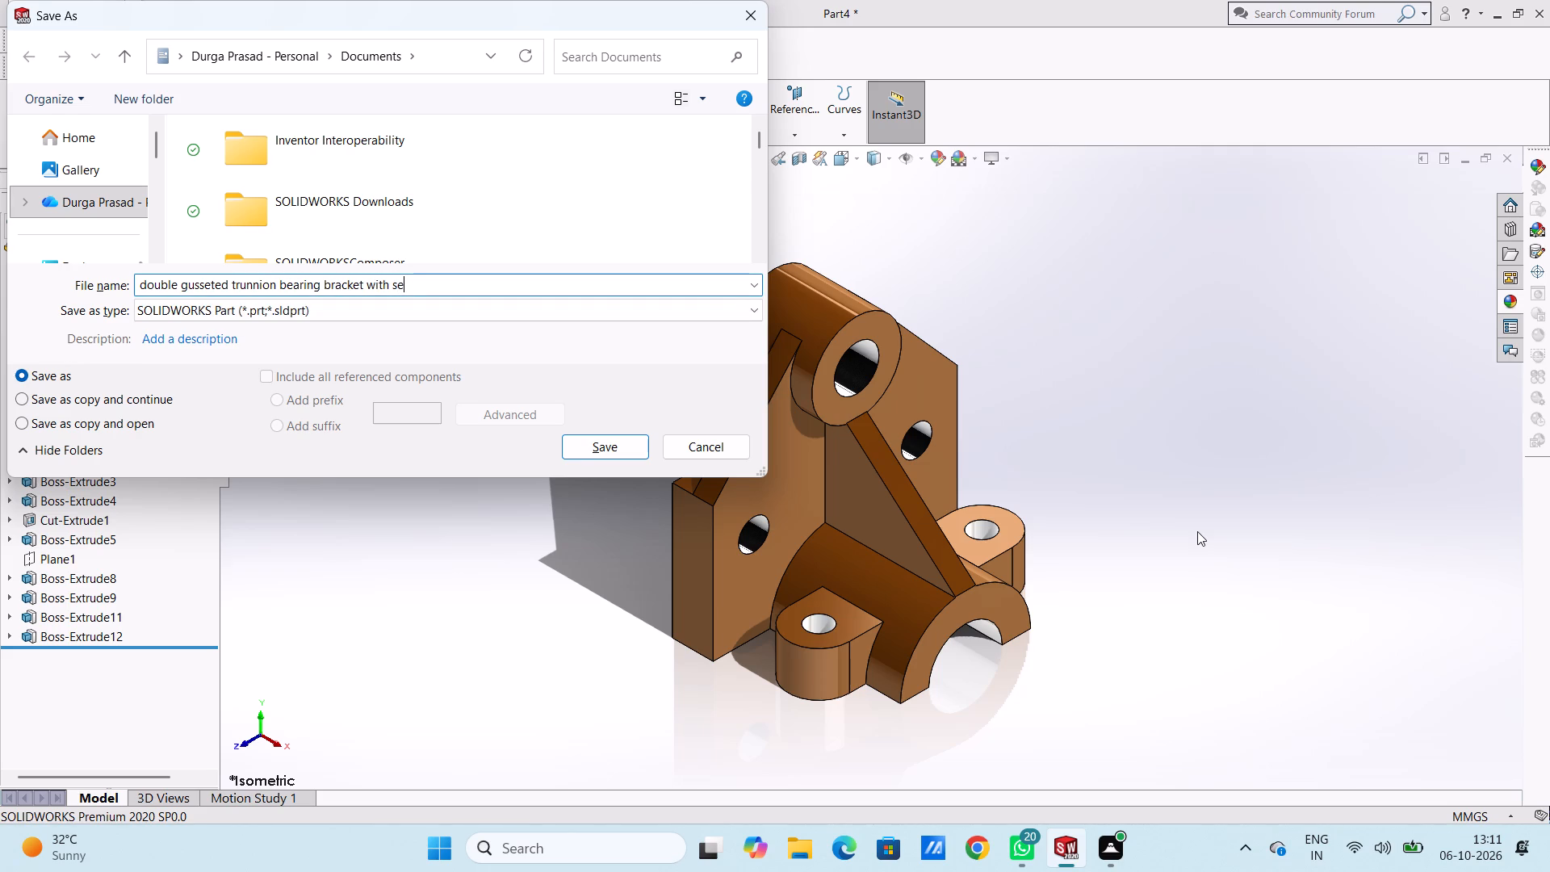
{"action": "key", "text": "BackSpace"}
{"action": "type", "text": "mi"}
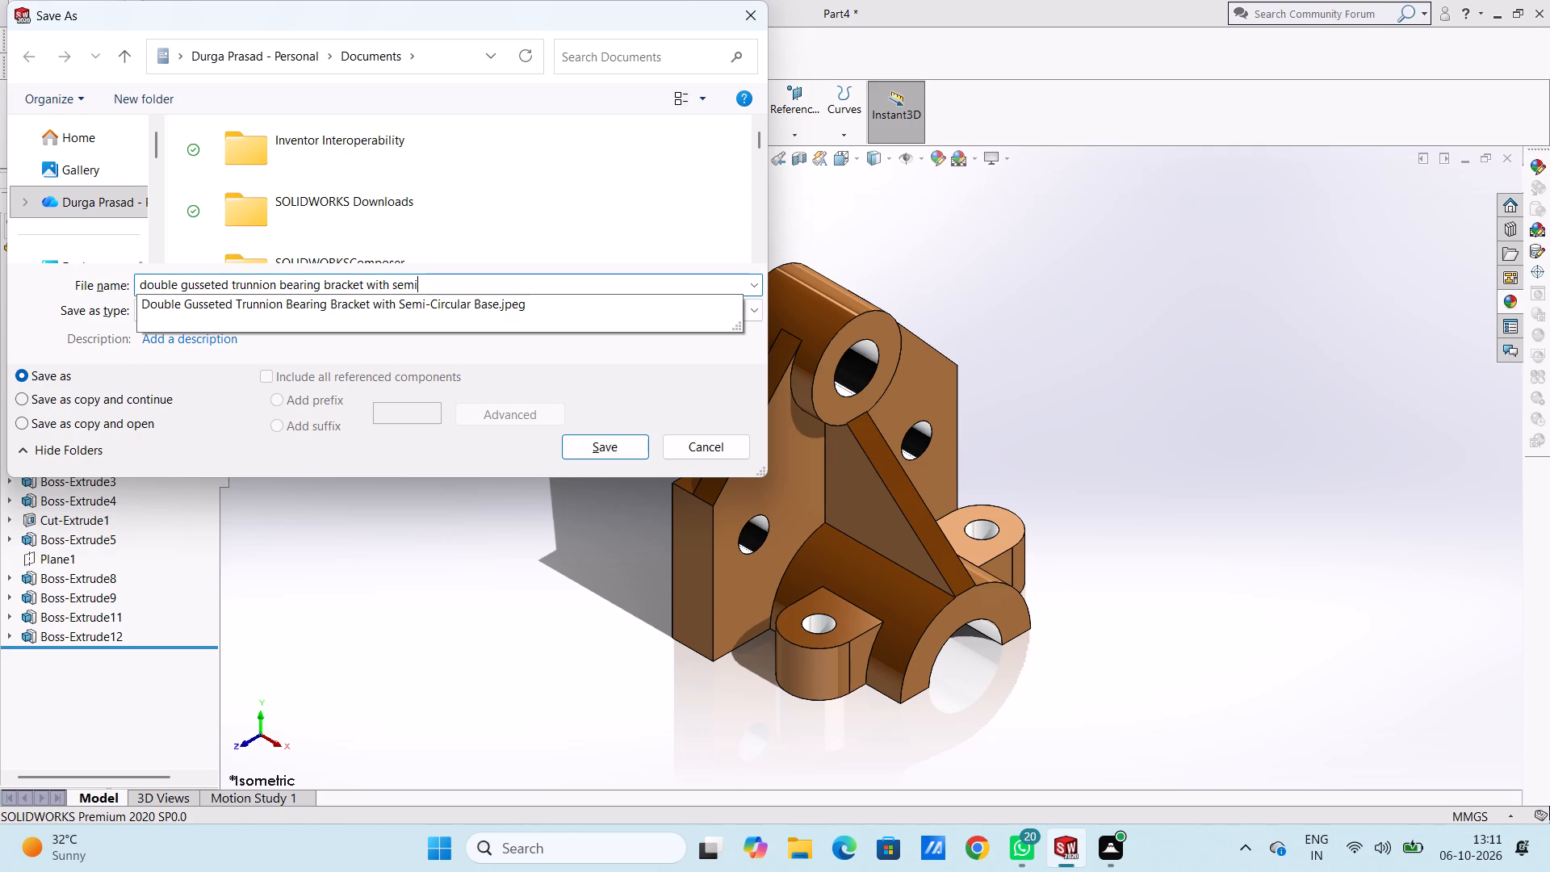
{"action": "key", "text": "space"}
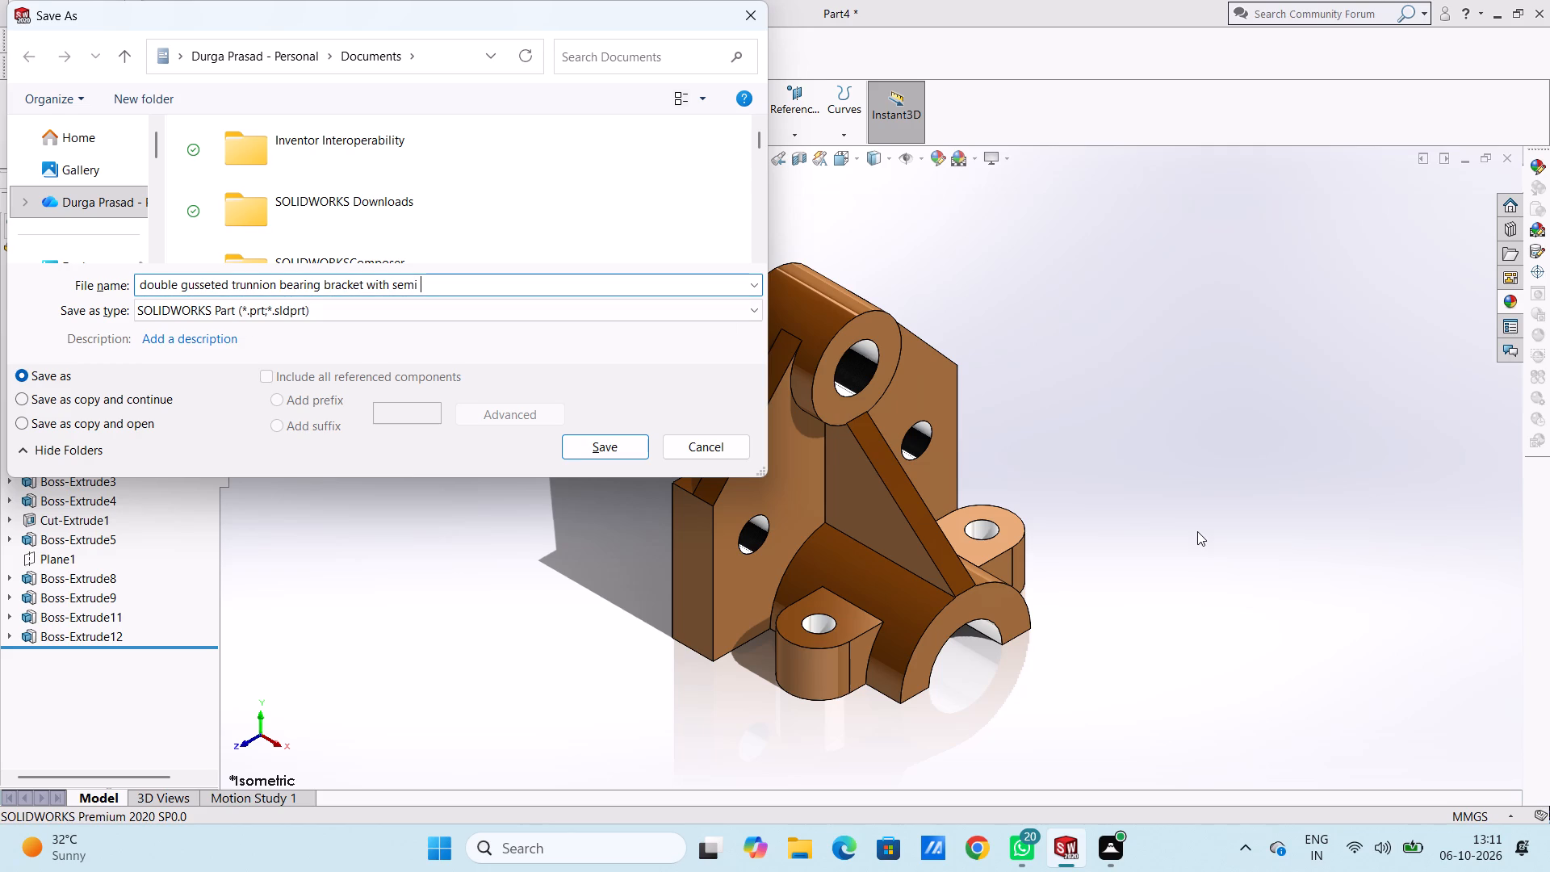
{"action": "type", "text": "circular"}
{"action": "key", "text": "space"}
{"action": "type", "text": "base"}
{"action": "left_click", "coordinate": [627, 448]}
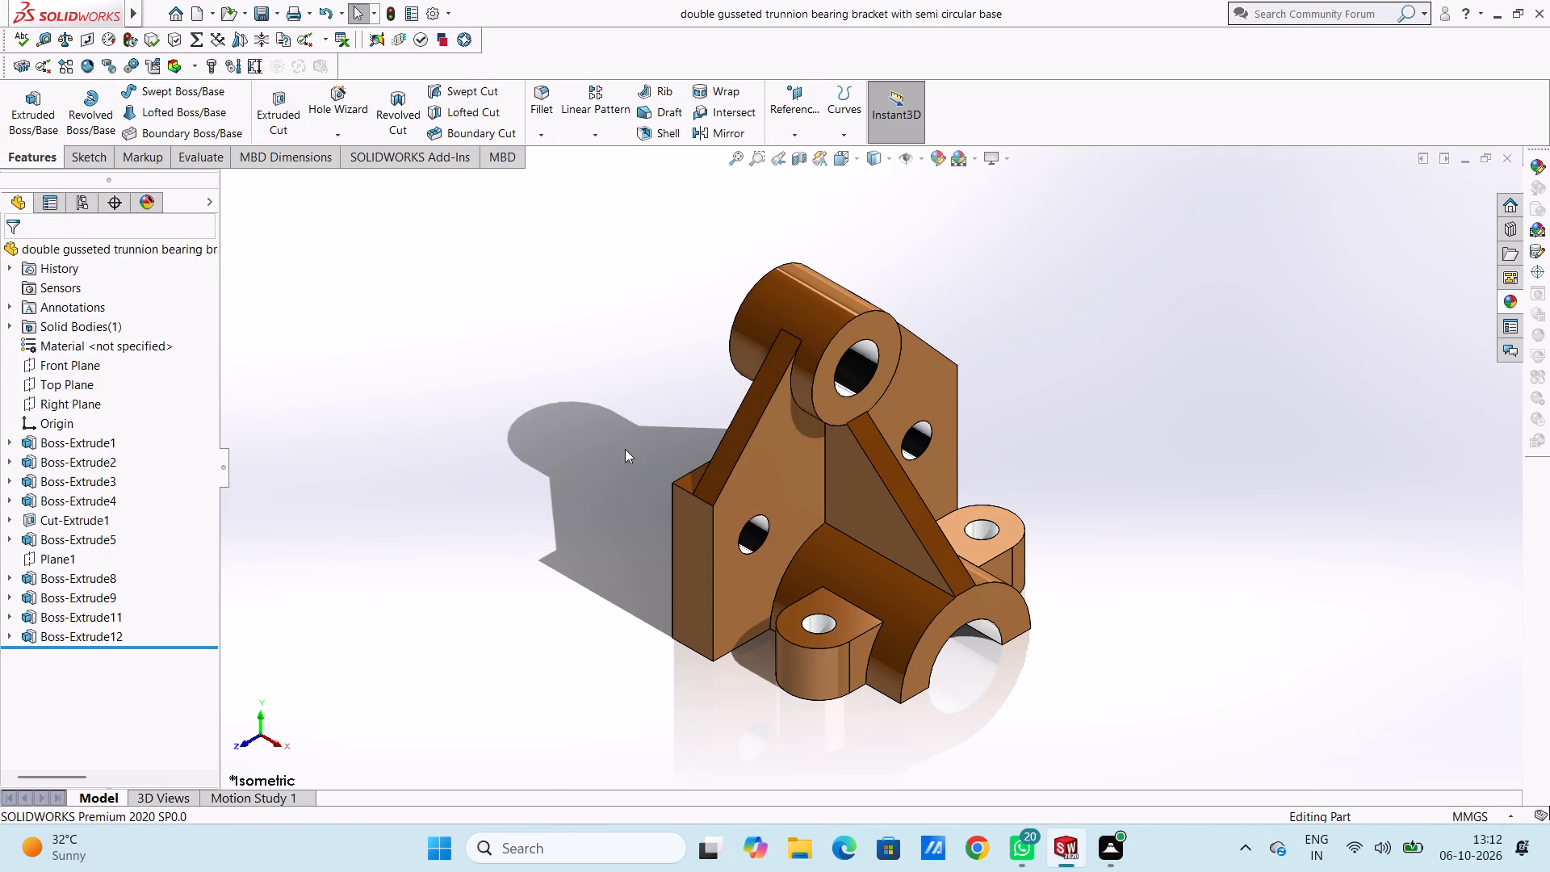
Save a PDF copy of the part in Adobe Portable Document Format under the same file name.
{"action": "left_click", "coordinate": [280, 14]}
{"action": "left_click", "coordinate": [291, 57]}
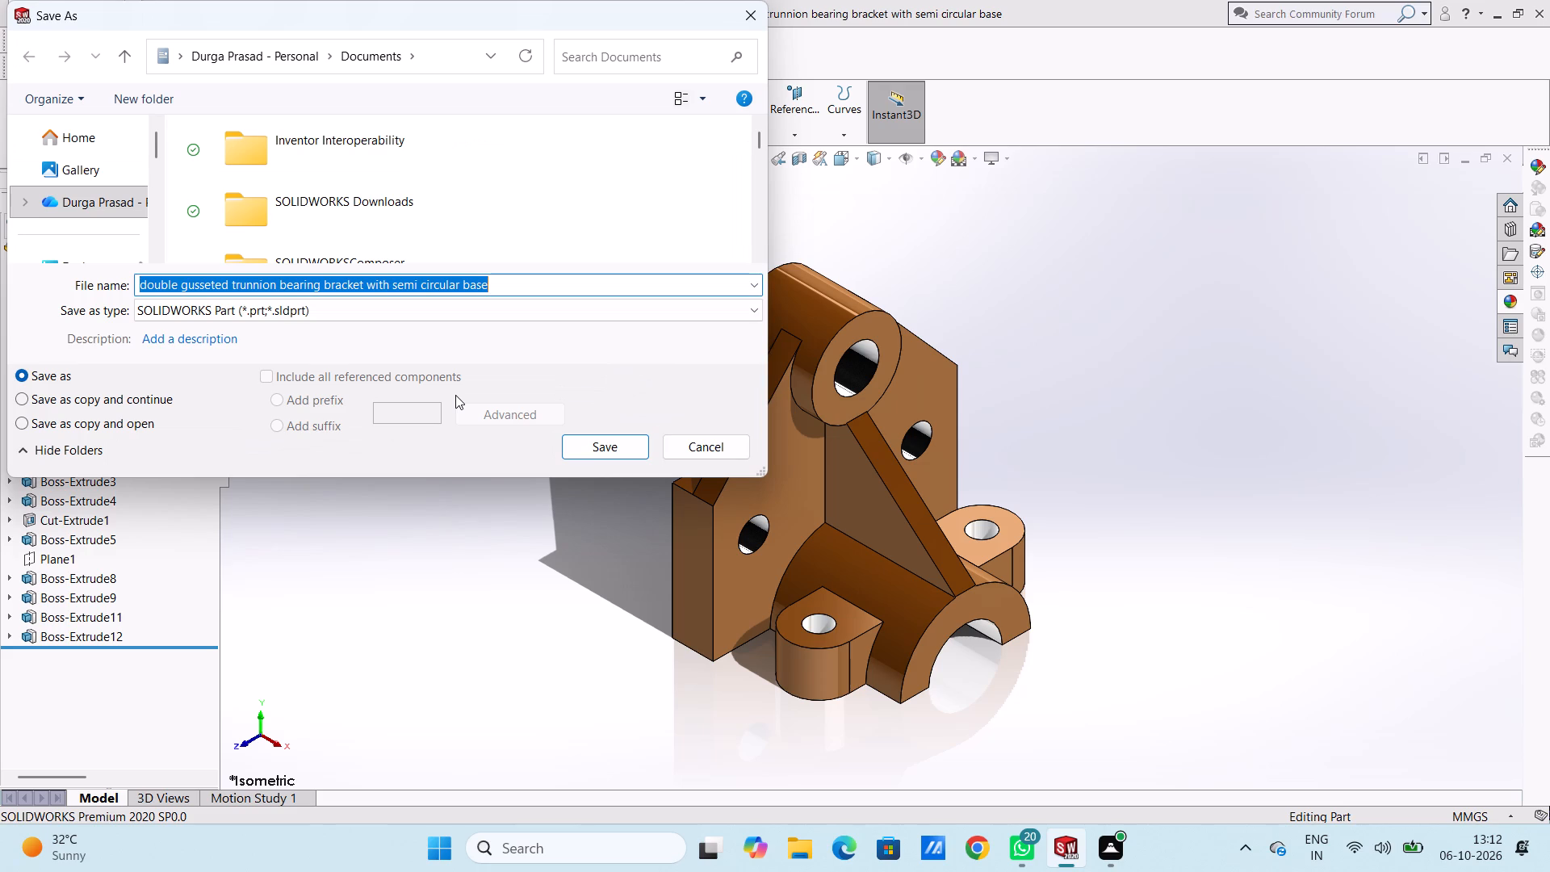
{"action": "left_click", "coordinate": [510, 309]}
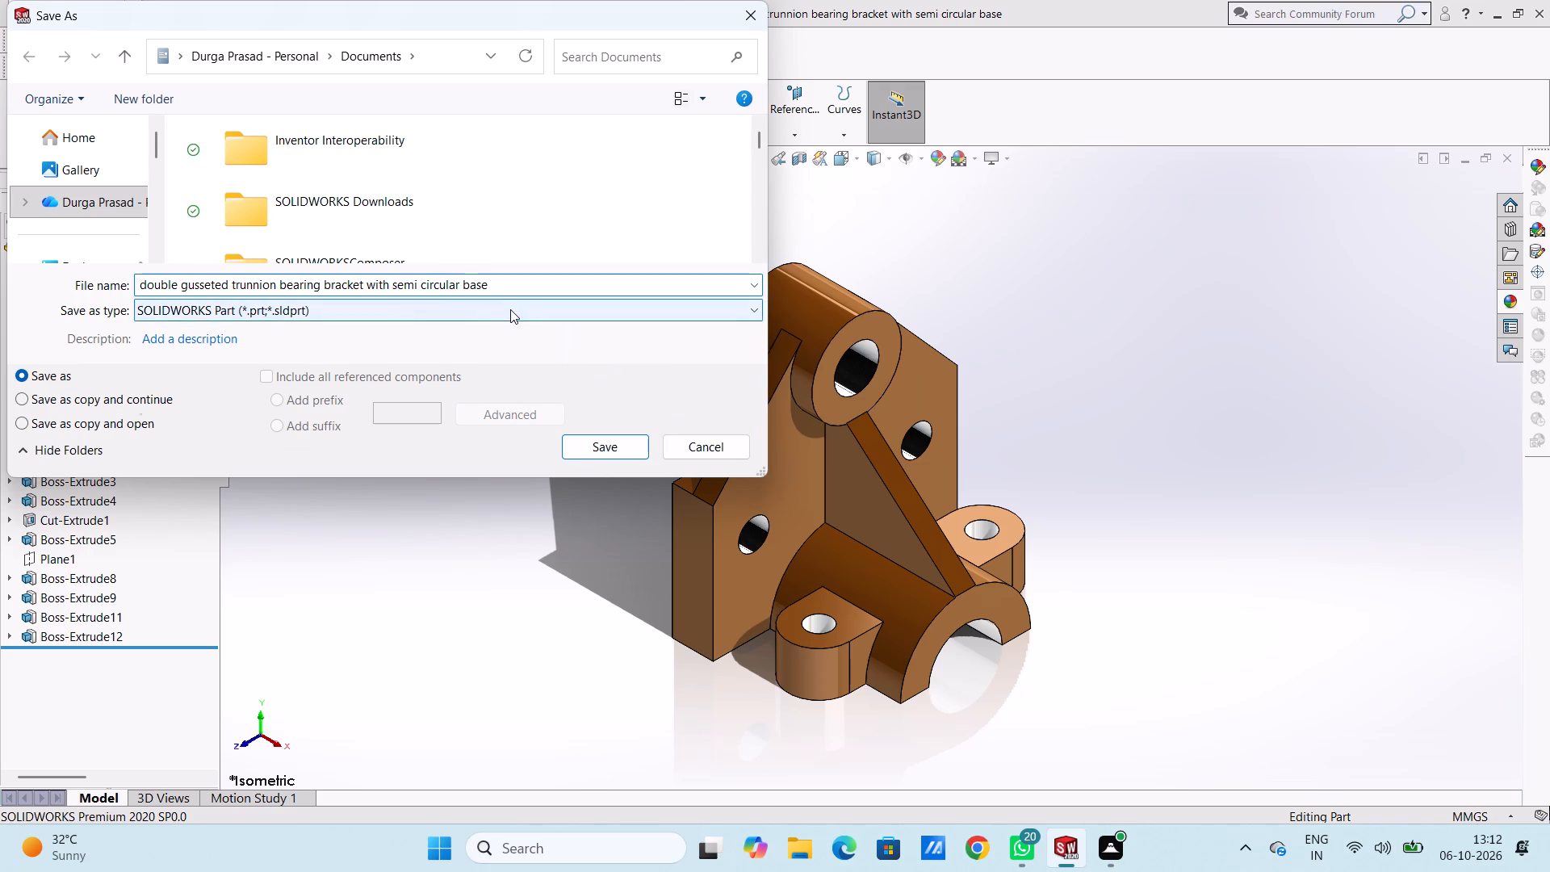
{"action": "left_click", "coordinate": [417, 437]}
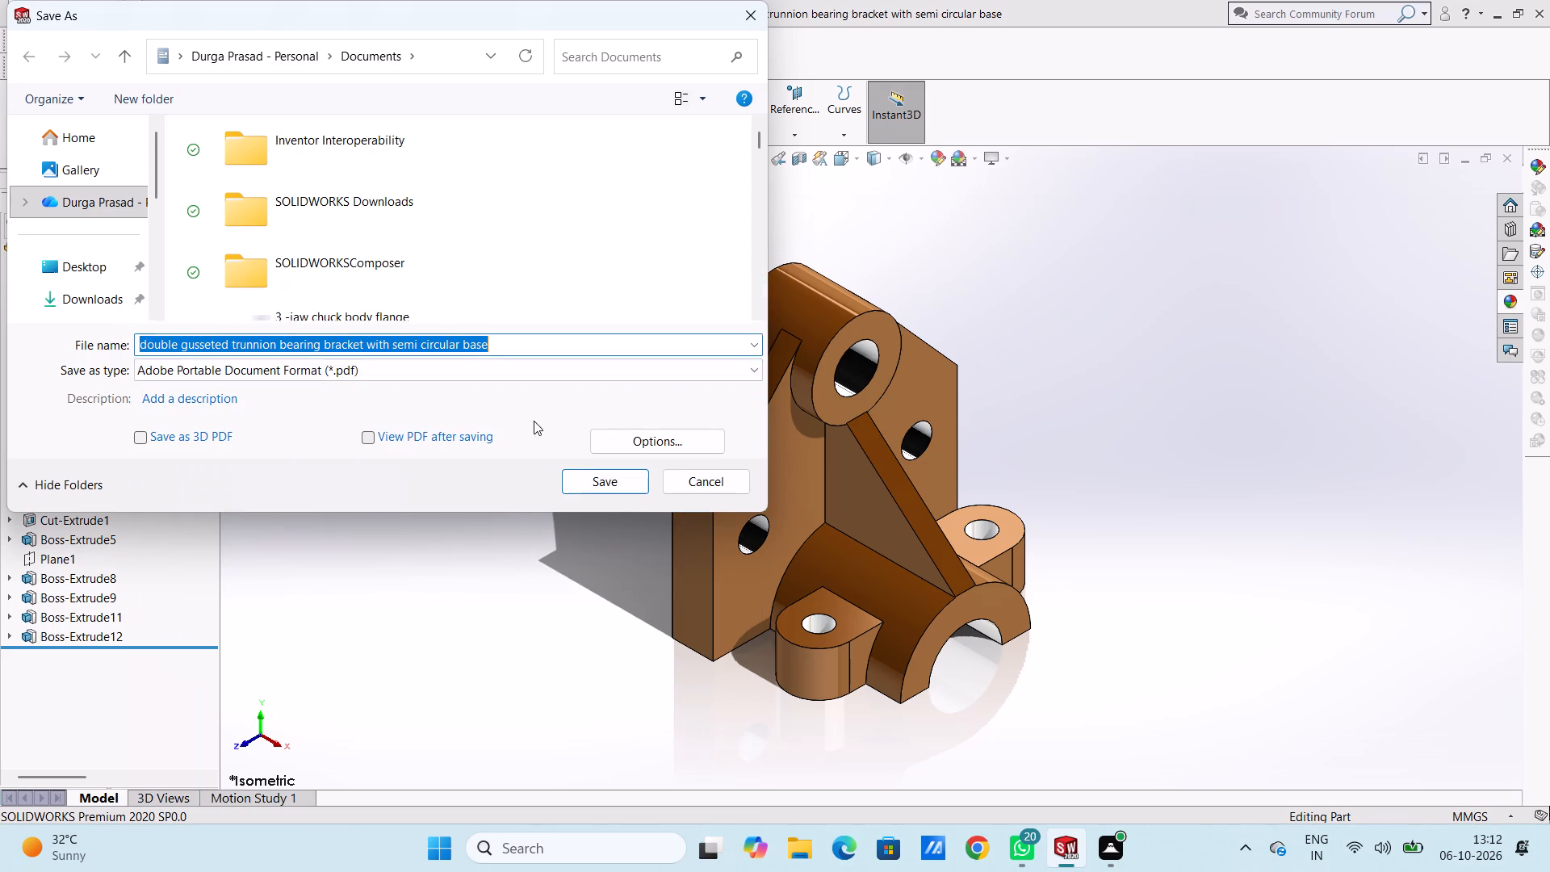
{"action": "left_click", "coordinate": [586, 481]}
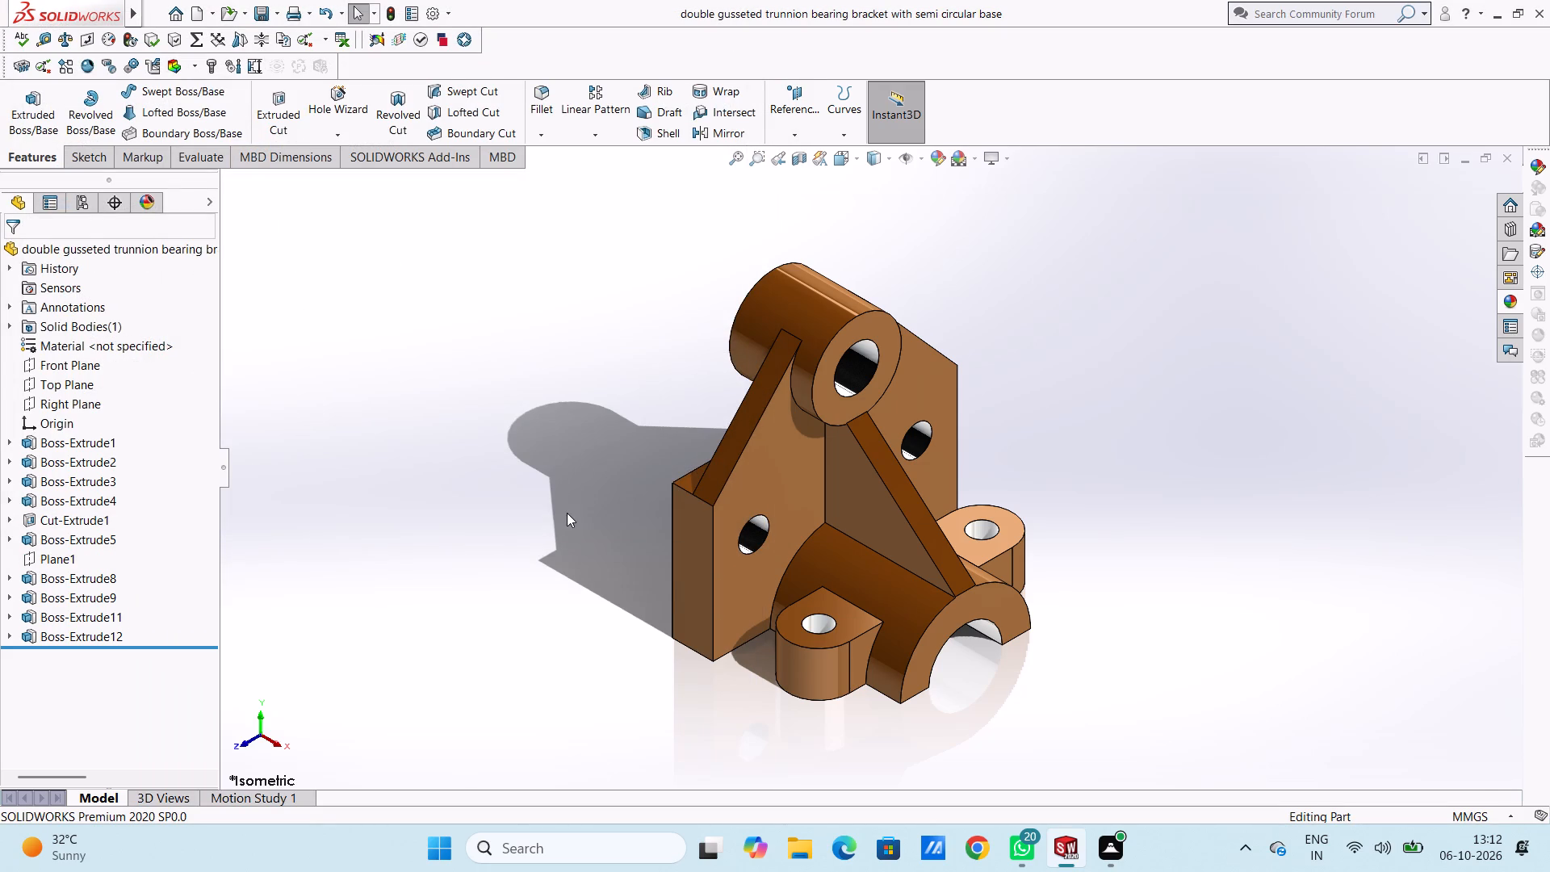